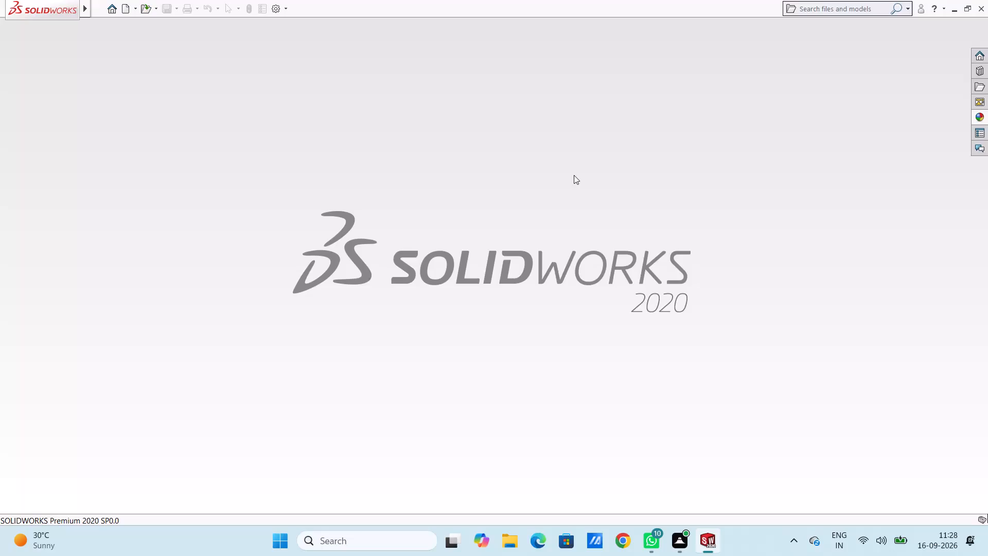
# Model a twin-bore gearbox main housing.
# Create a new part document.
pyautogui.click(127, 10)
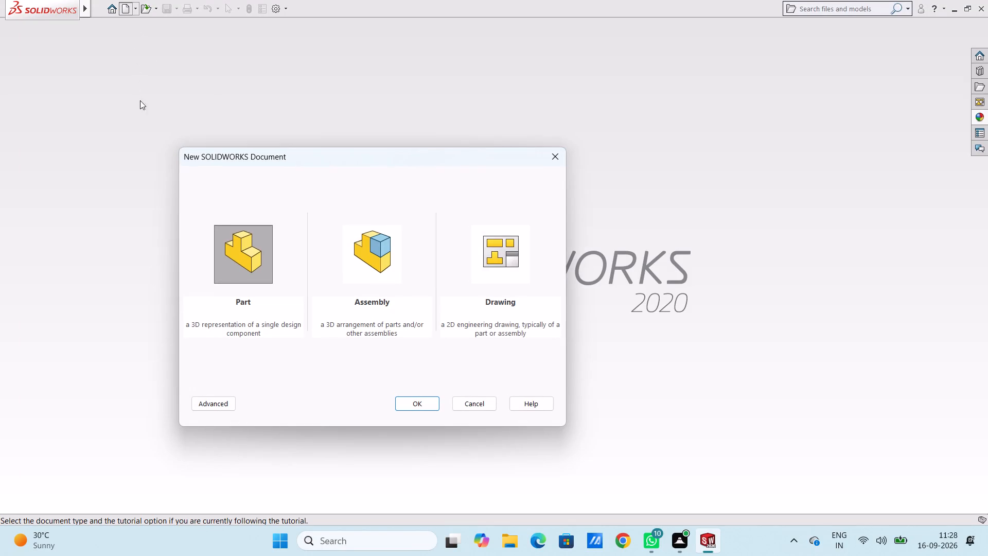
pyautogui.click(423, 403)
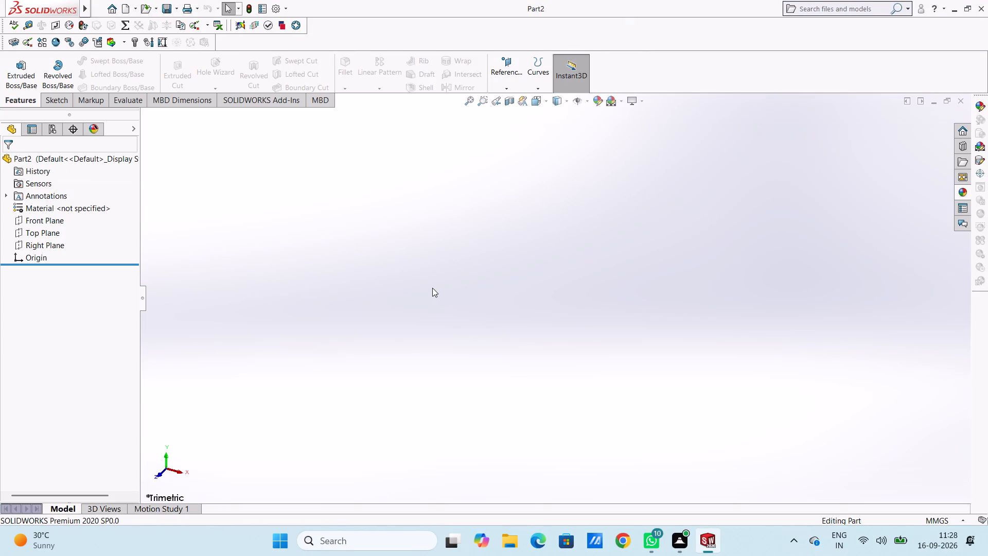
# Sketch a center rectangle on the Top Plane, centred on the origin, 85 mm high and 150 mm wide.
pyautogui.click(50, 235)
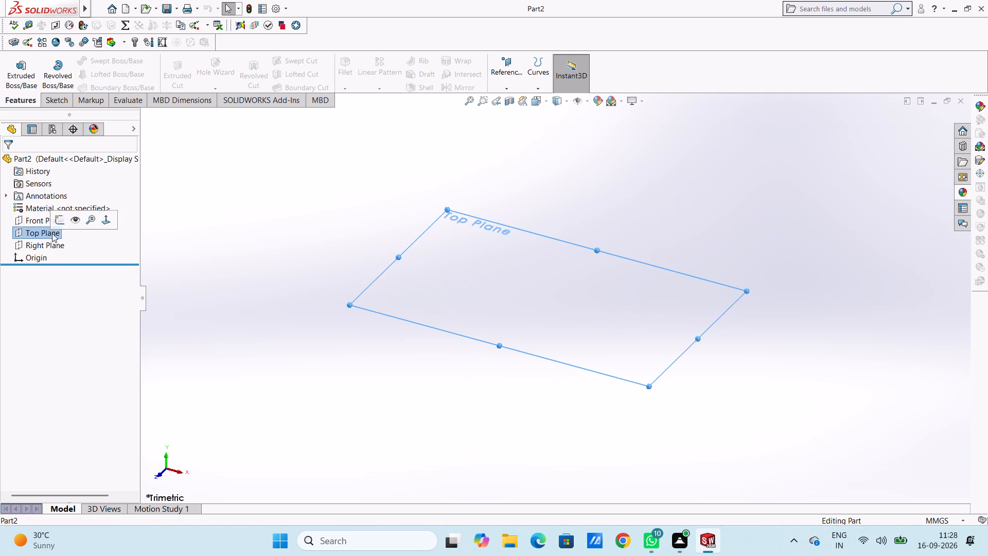
pyautogui.click(60, 223)
pyautogui.click(214, 245)
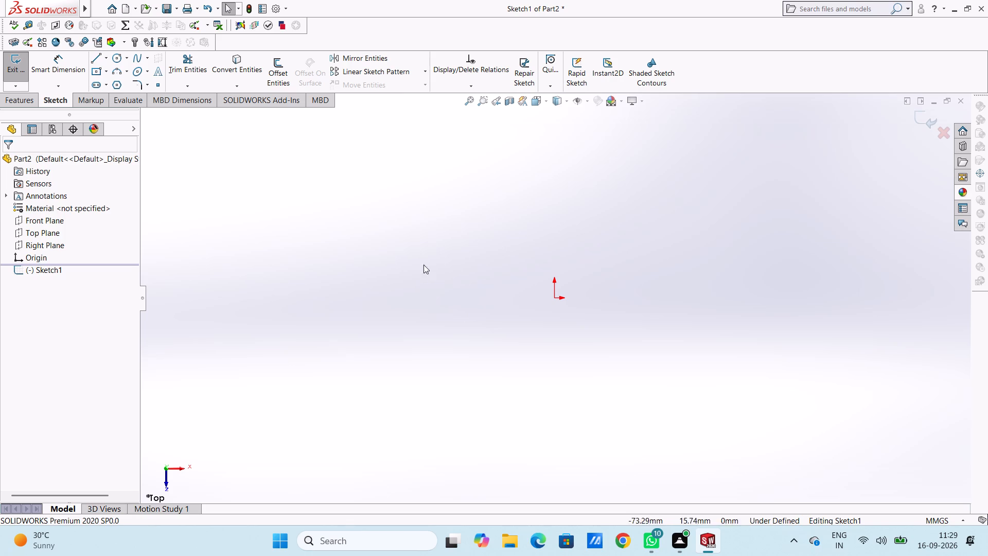
pyautogui.click(97, 71)
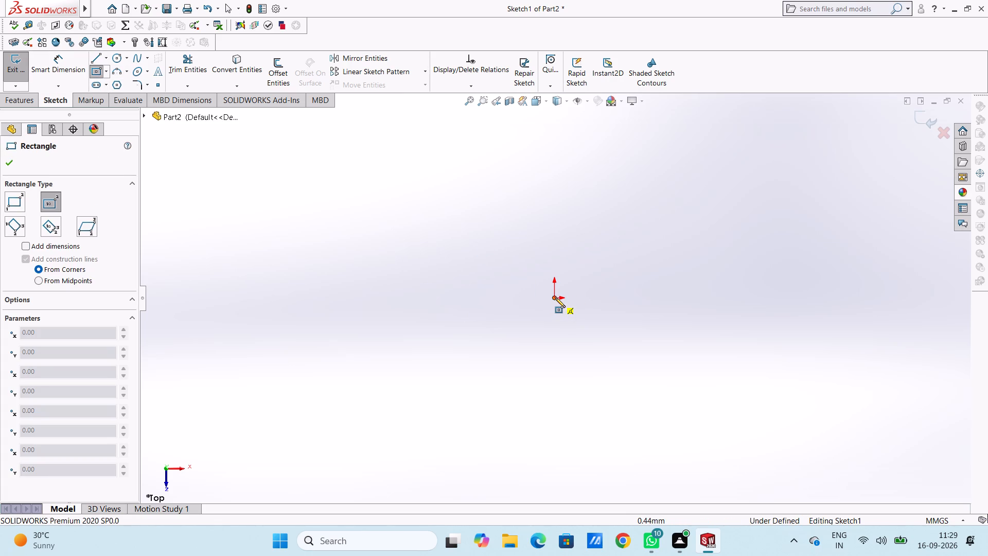
pyautogui.click(555, 298)
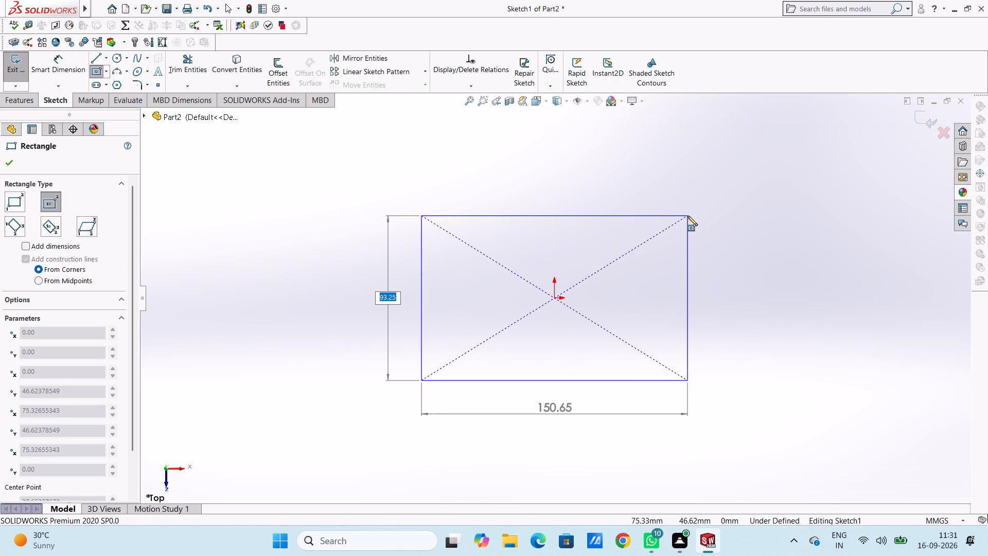
pyautogui.write('85')
pyautogui.press('Return')
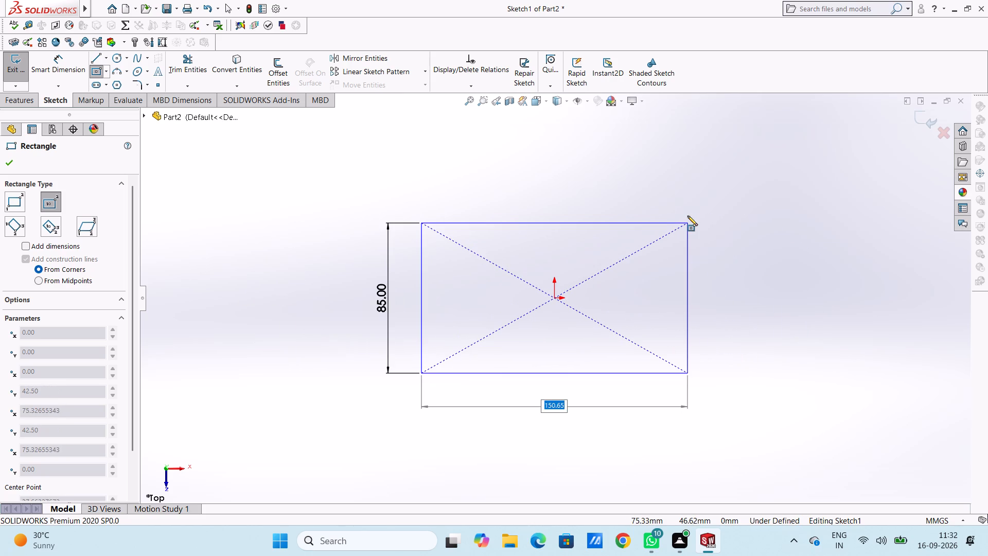
pyautogui.press('1')
pyautogui.write('50')
pyautogui.press('Return')
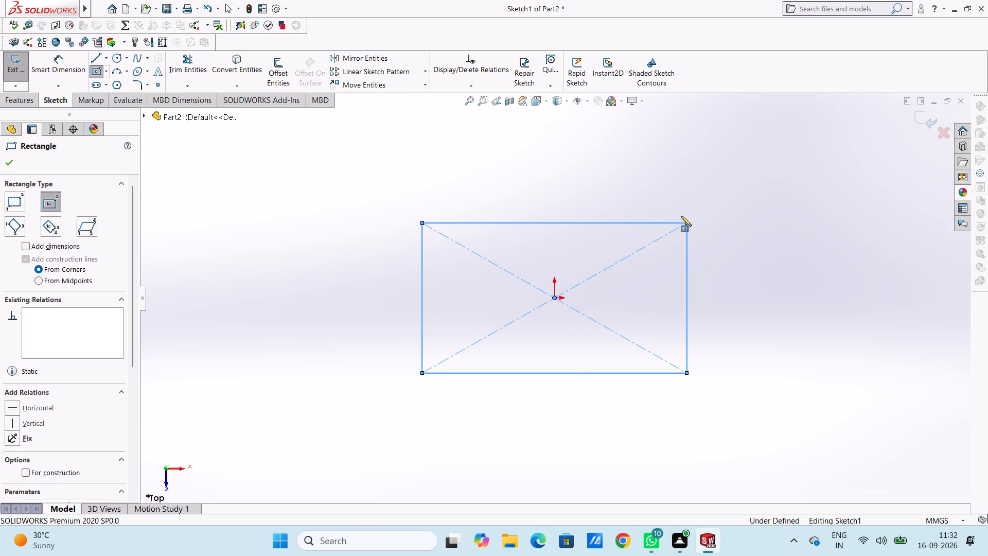
# Add dimensions to the rectangle: 85 mm on the short side and 150 mm on the long side.
pyautogui.click(59, 71)
pyautogui.click(422, 247)
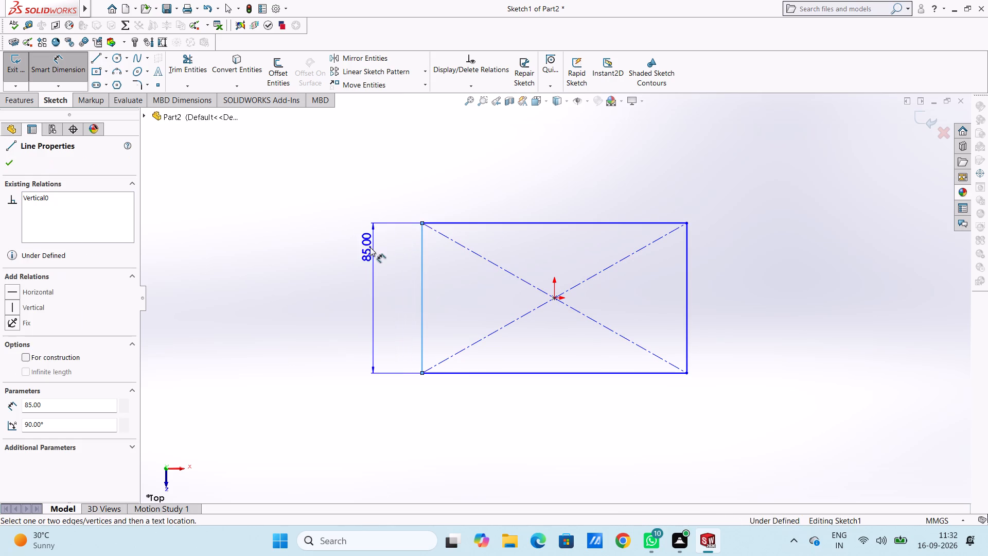
pyautogui.click(269, 246)
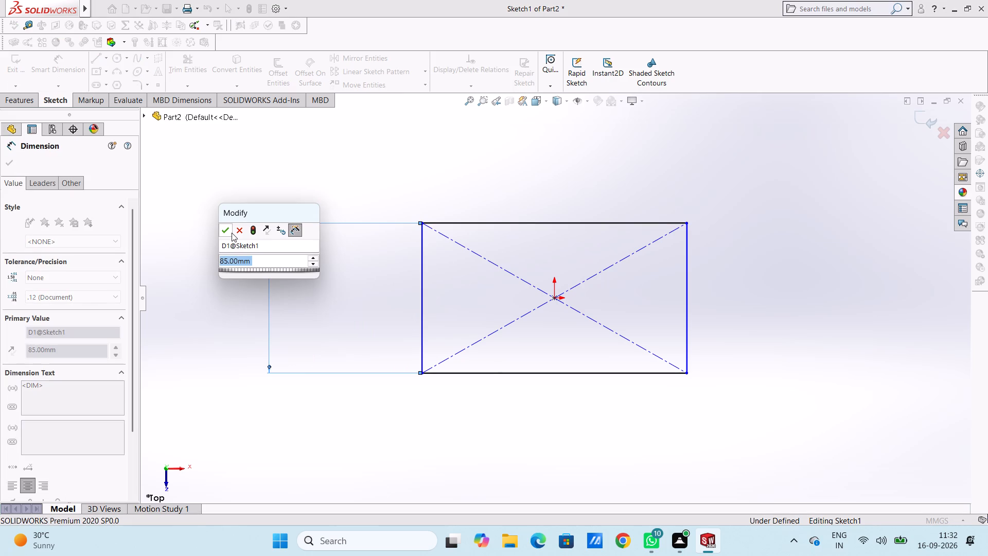
pyautogui.click(232, 233)
pyautogui.click(353, 332)
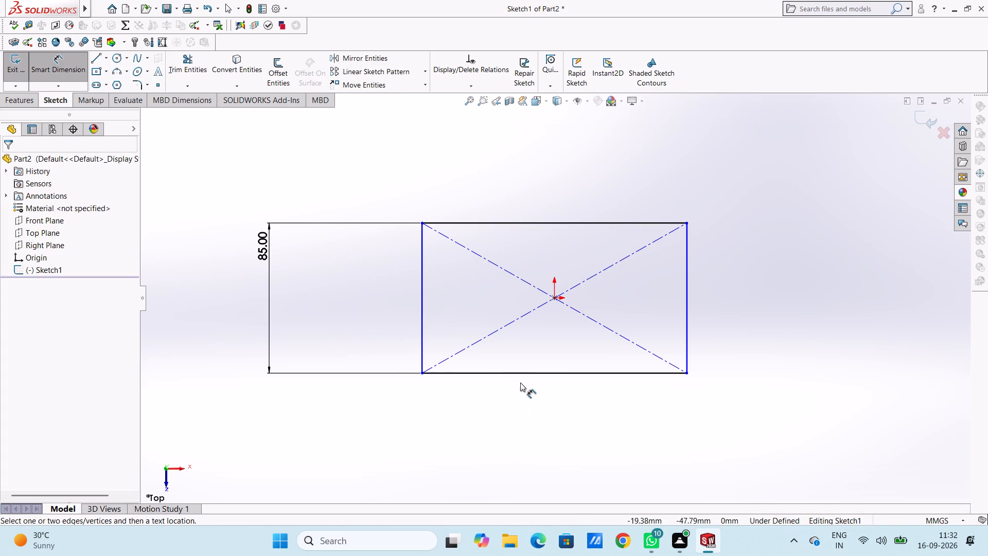
pyautogui.click(522, 373)
pyautogui.click(560, 458)
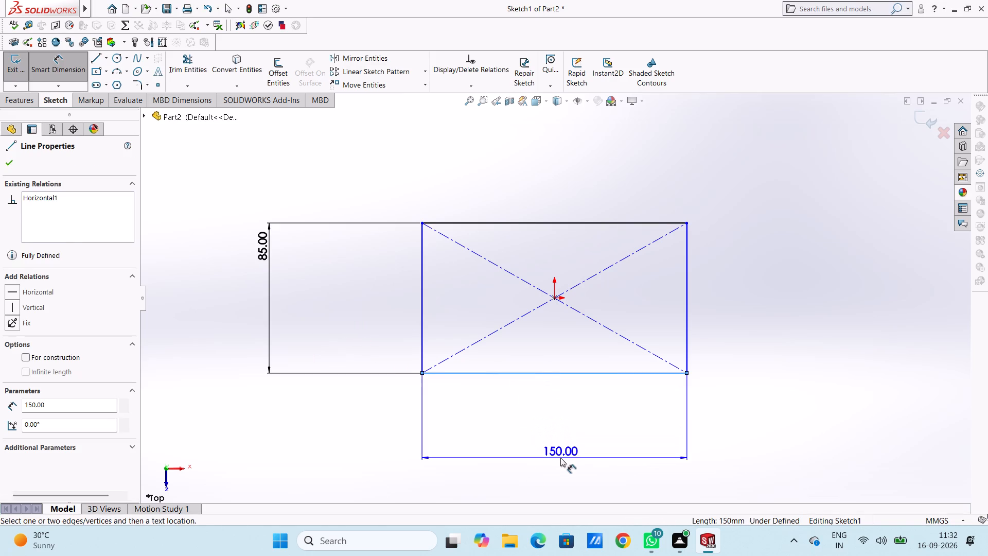
pyautogui.click(522, 443)
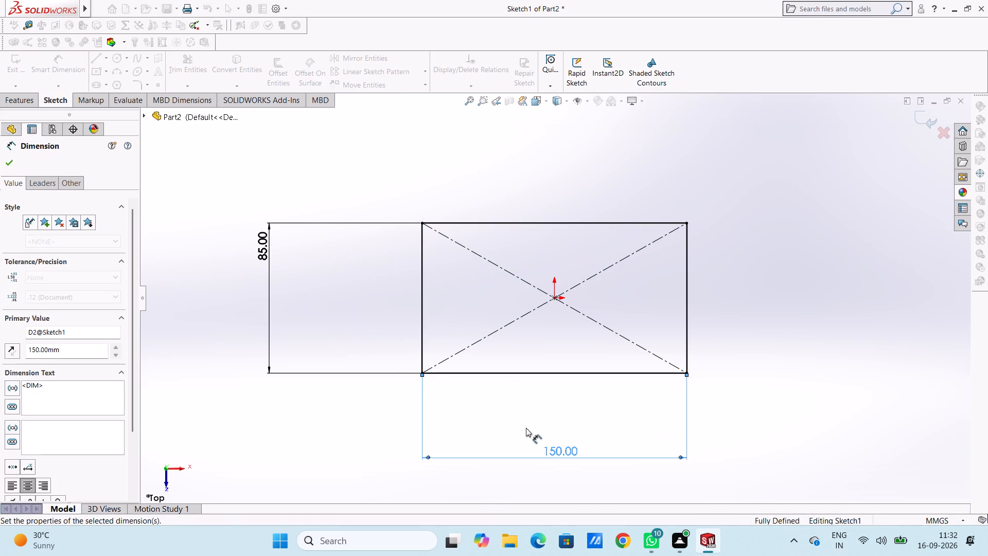
pyautogui.click(567, 411)
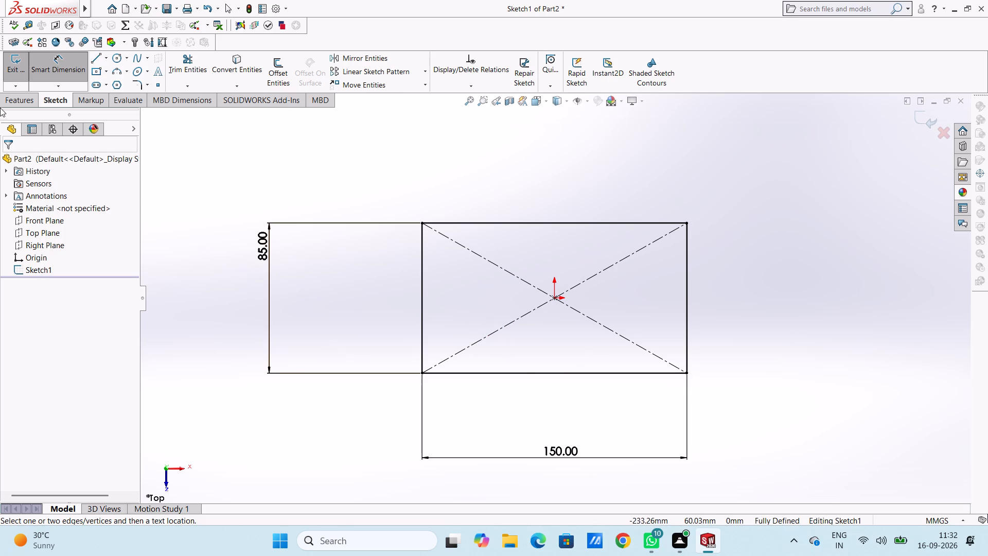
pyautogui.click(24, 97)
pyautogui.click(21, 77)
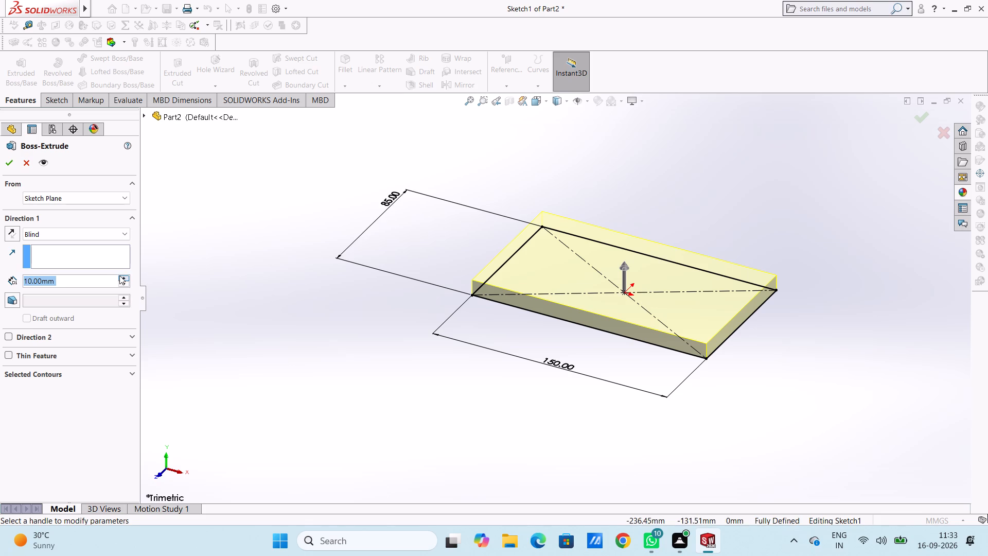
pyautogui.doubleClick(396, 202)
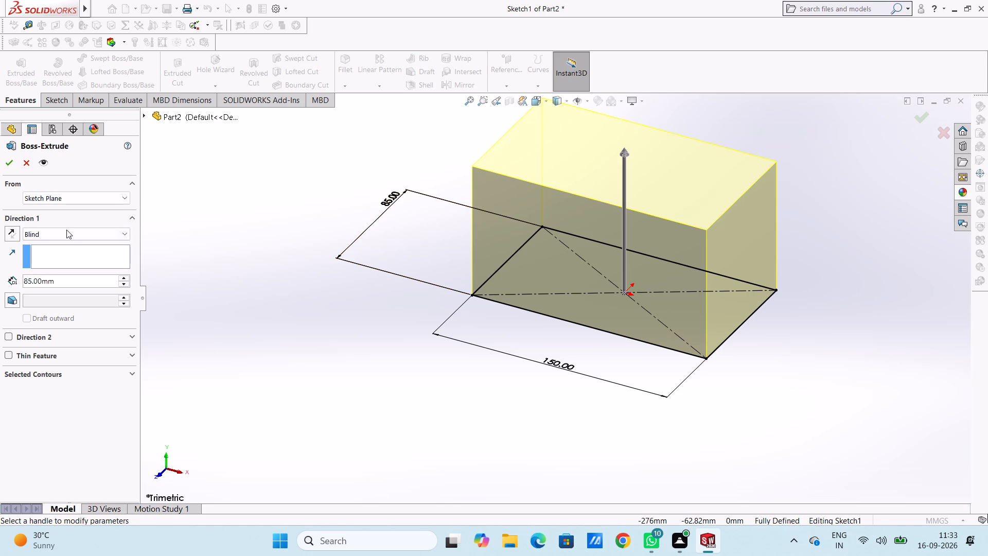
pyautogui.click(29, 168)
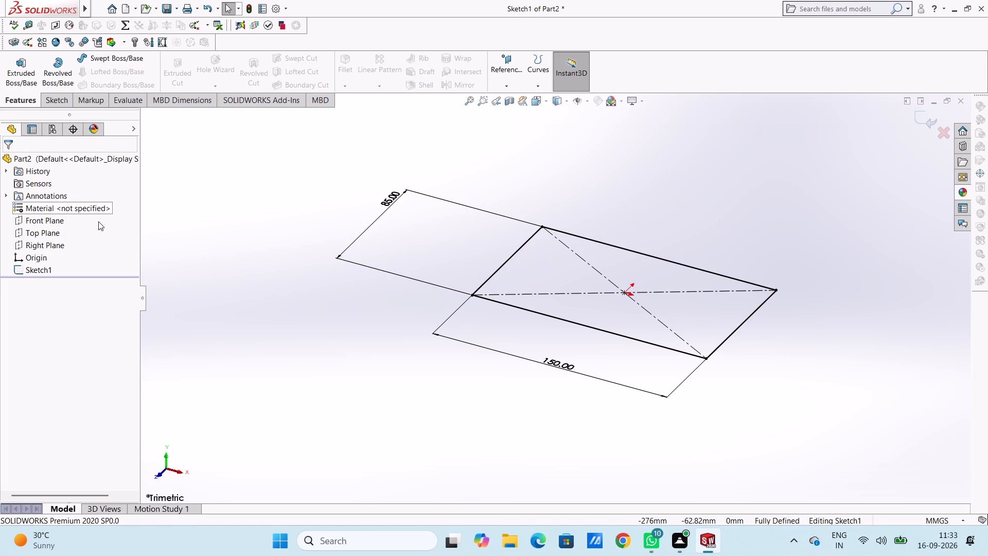
# Set the rectangle's short-side dimension to 86 mm.
pyautogui.doubleClick(390, 202)
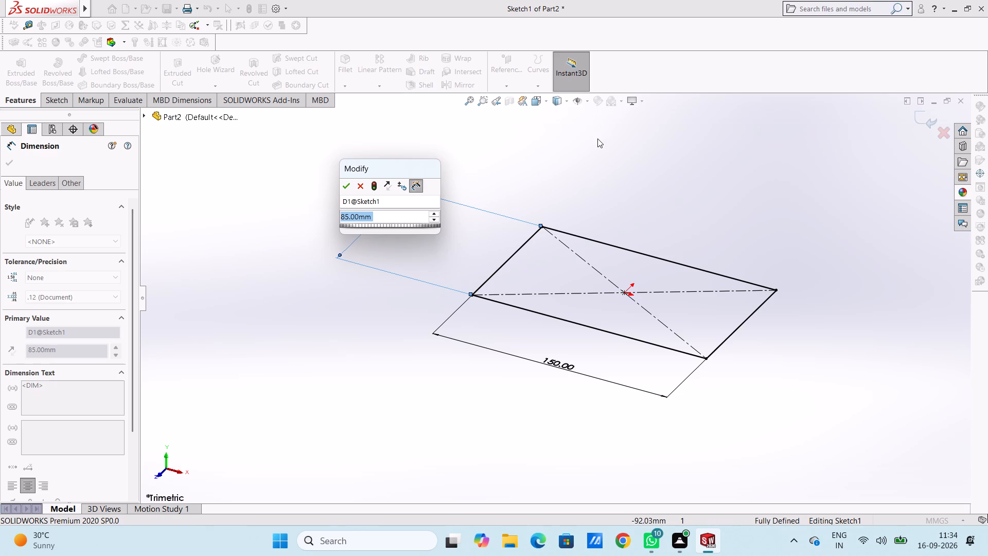
pyautogui.write('86')
pyautogui.press('Return')
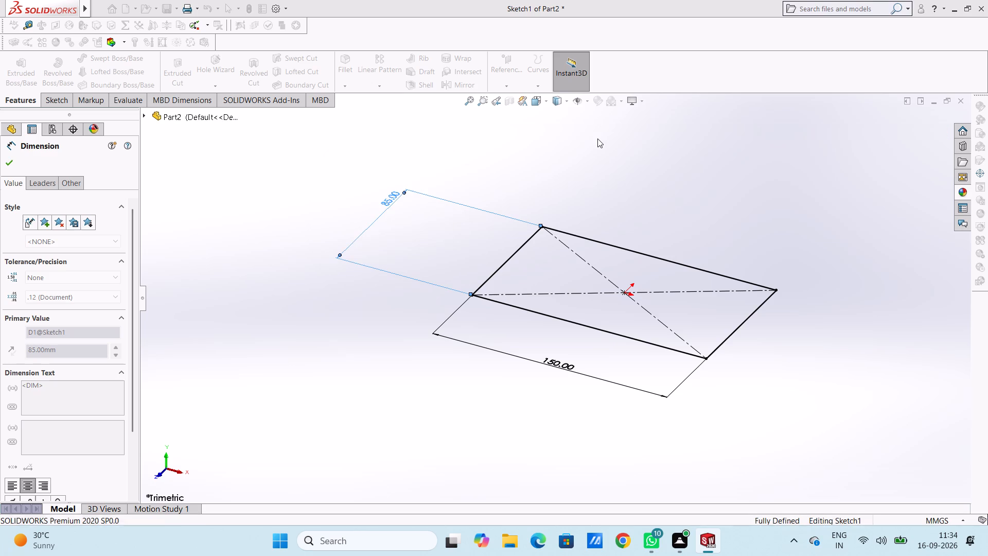
pyautogui.click(222, 199)
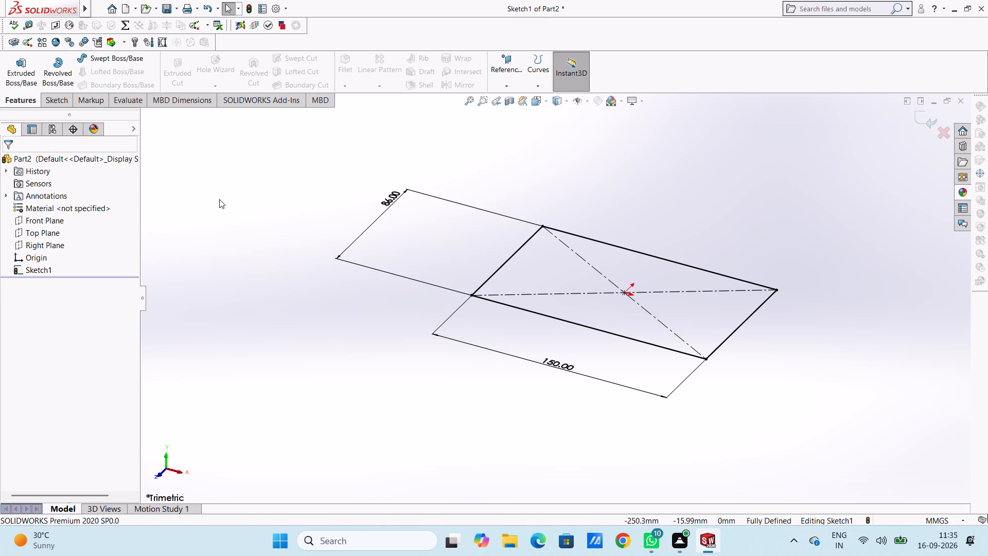
# Extrude the rectangle 85 mm blind as a one-direction thin feature with a 10 mm wall thickness.
pyautogui.click(23, 81)
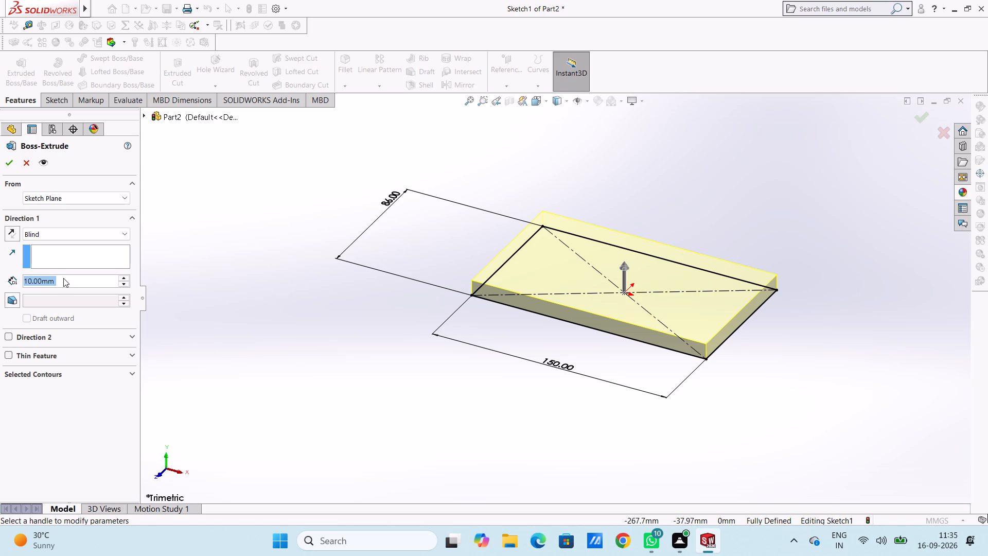
pyautogui.write('85')
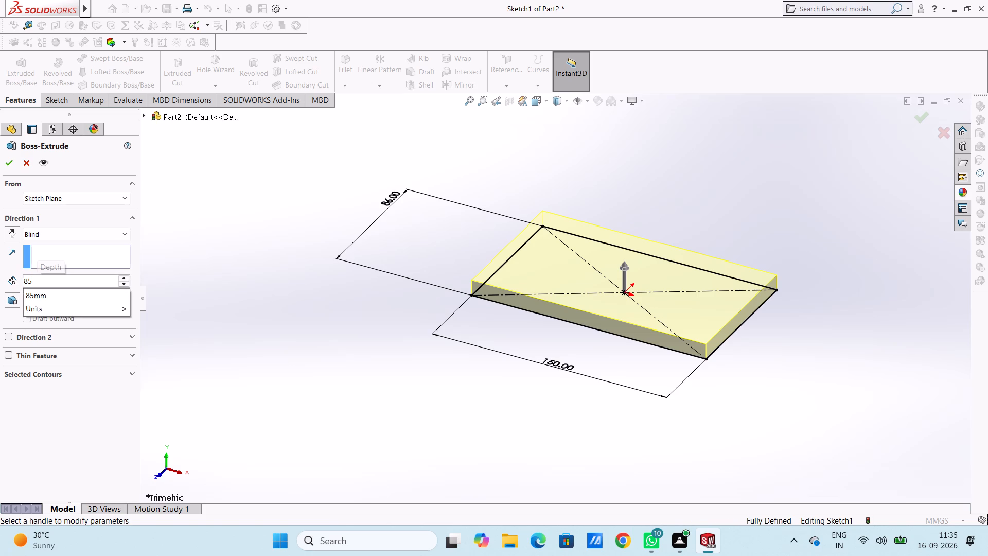
pyautogui.press('Return')
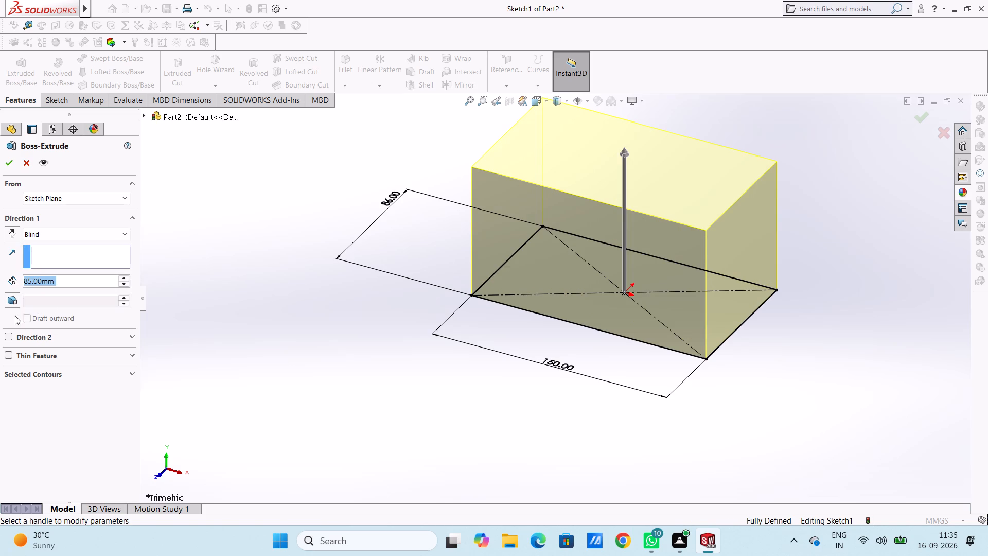
pyautogui.click(10, 354)
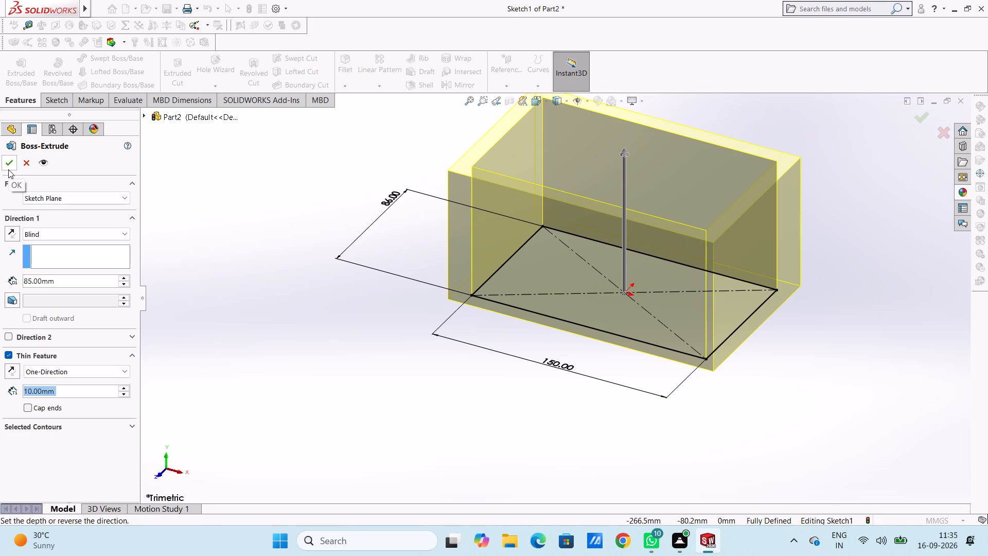
pyautogui.click(8, 169)
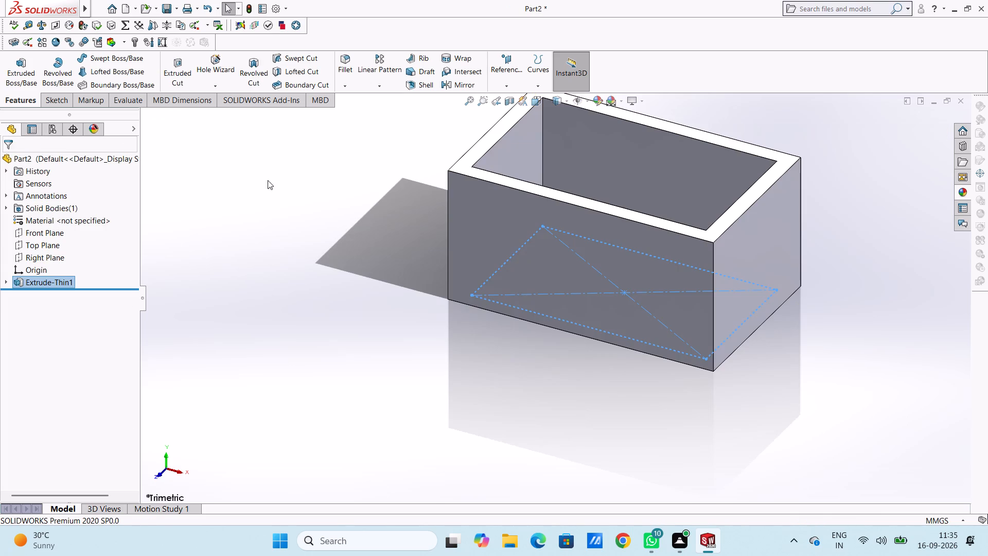
# Examine the hollow rectangular box and its open interior from several angles.
pyautogui.click(268, 180)
pyautogui.moveTo(271, 183); pyautogui.dragTo(266, 216, button='middle')
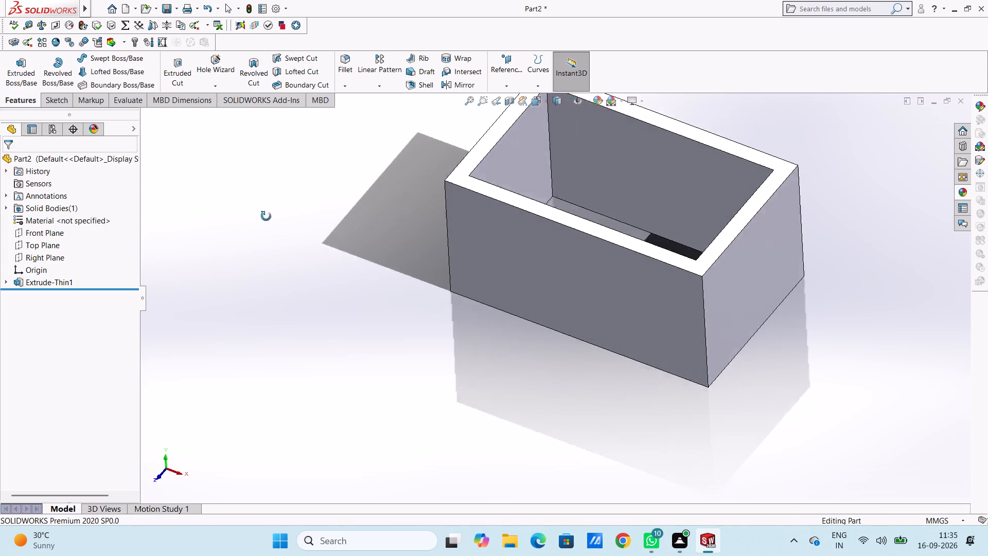
pyautogui.moveTo(266, 216); pyautogui.dragTo(266, 281, button='middle')
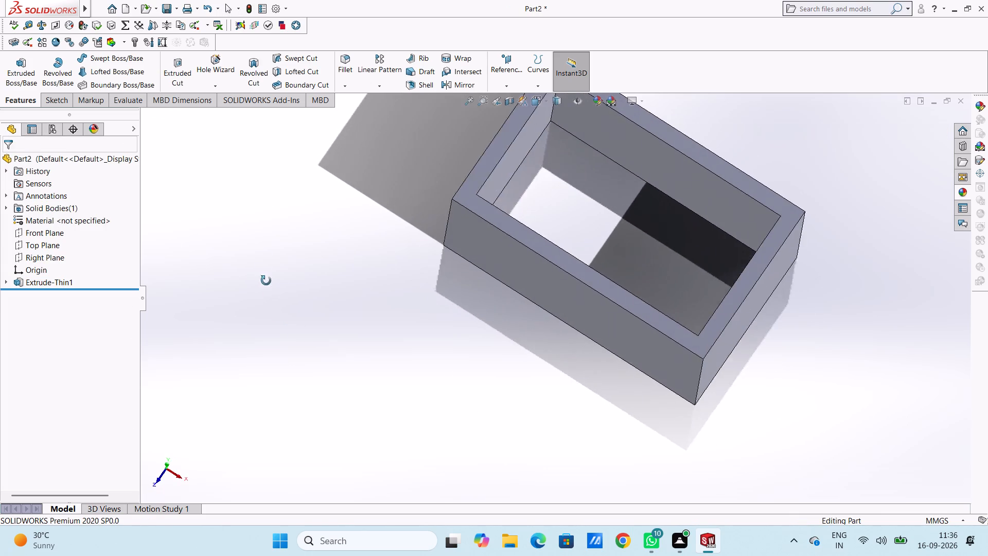
pyautogui.moveTo(266, 281); pyautogui.dragTo(246, 250, button='middle')
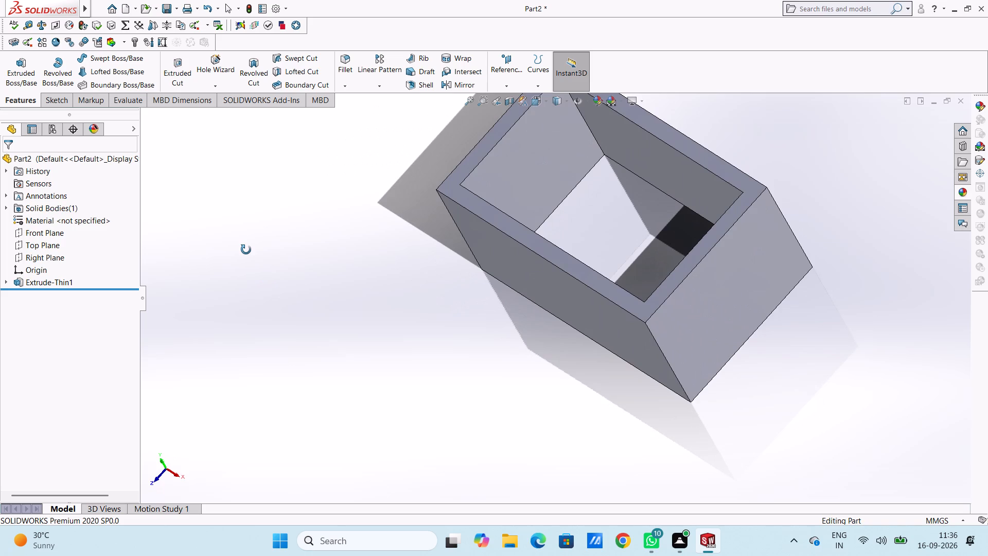
pyautogui.moveTo(246, 250); pyautogui.dragTo(280, 306, button='middle')
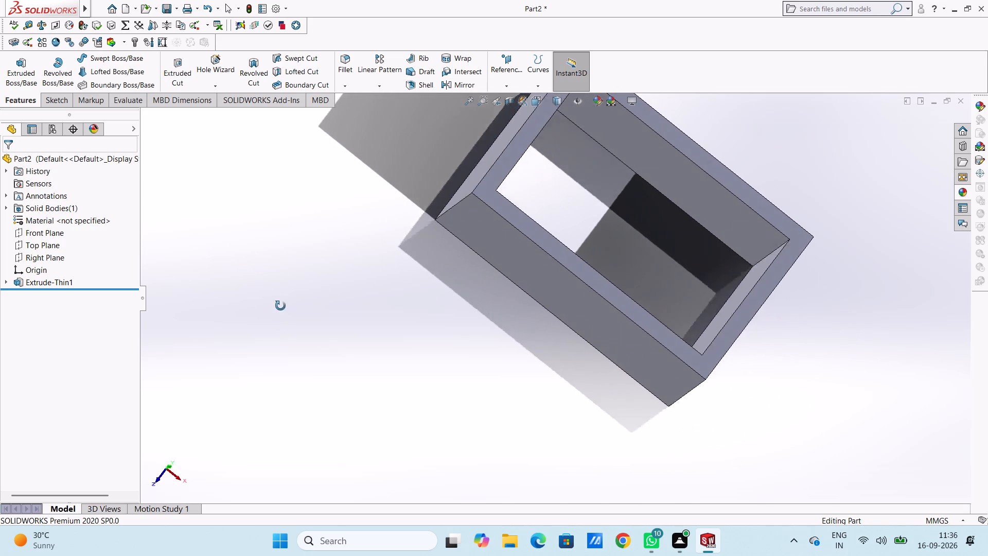
pyautogui.moveTo(280, 306); pyautogui.dragTo(288, 306, button='middle')
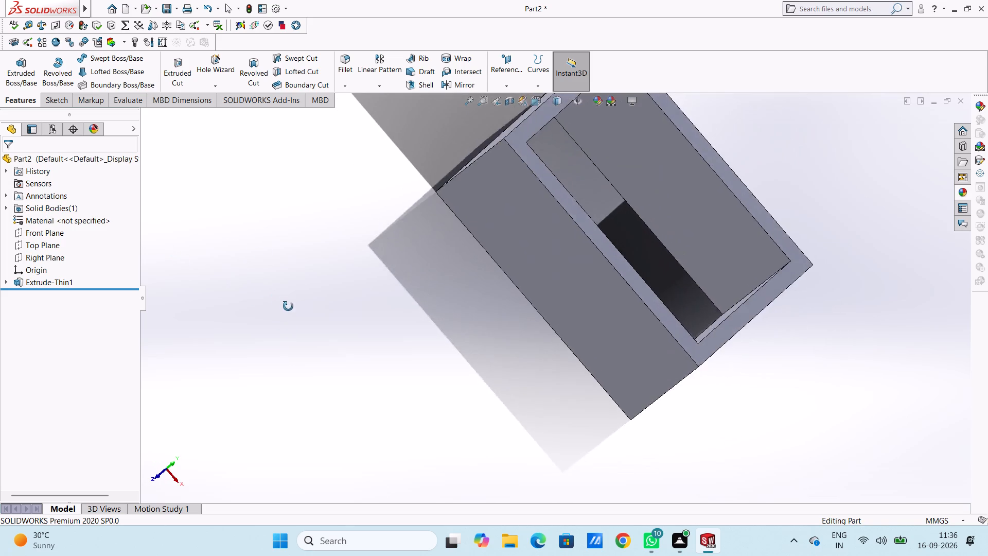
pyautogui.moveTo(288, 306); pyautogui.dragTo(304, 312, button='middle')
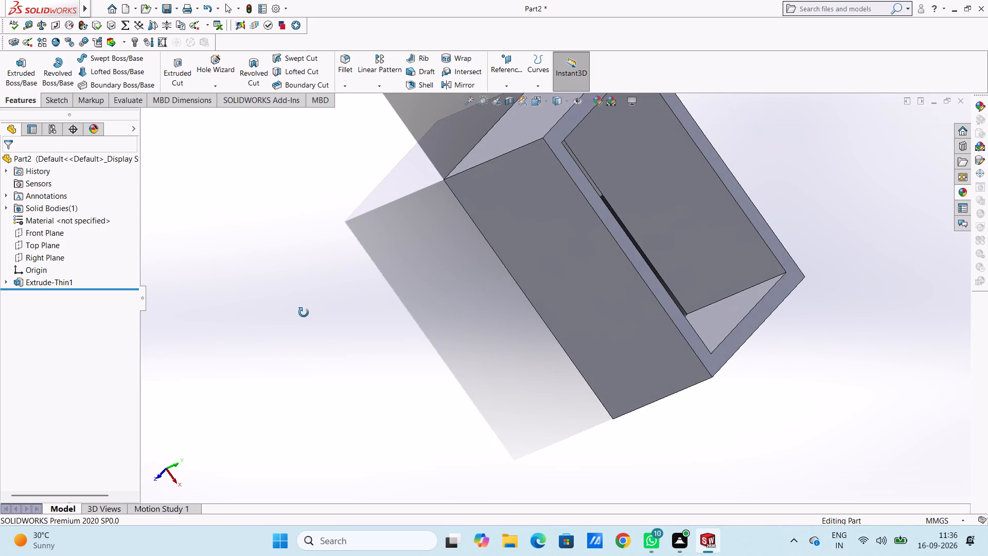
pyautogui.moveTo(304, 312); pyautogui.dragTo(299, 302, button='middle')
pyautogui.moveTo(296, 294); pyautogui.dragTo(240, 316, button='middle')
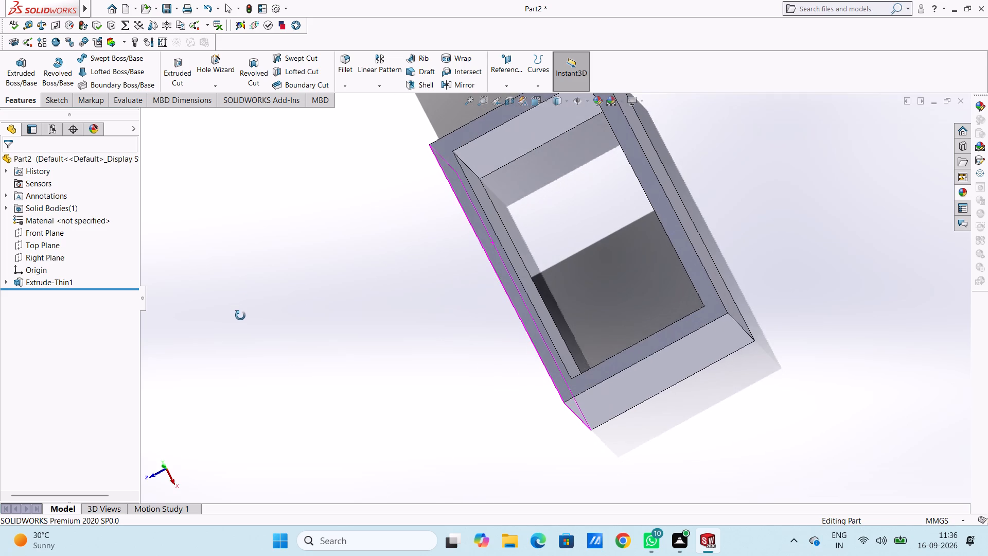
pyautogui.moveTo(240, 316); pyautogui.dragTo(242, 307, button='middle')
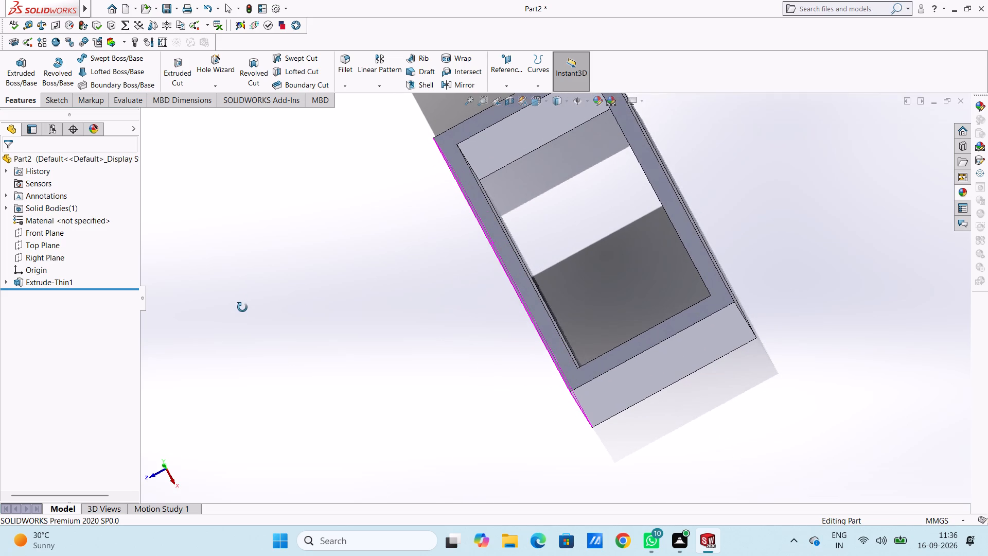
pyautogui.moveTo(242, 307); pyautogui.dragTo(242, 309, button='middle')
pyautogui.middleClick(242, 309)
pyautogui.moveTo(241, 334); pyautogui.dragTo(247, 358, button='middle')
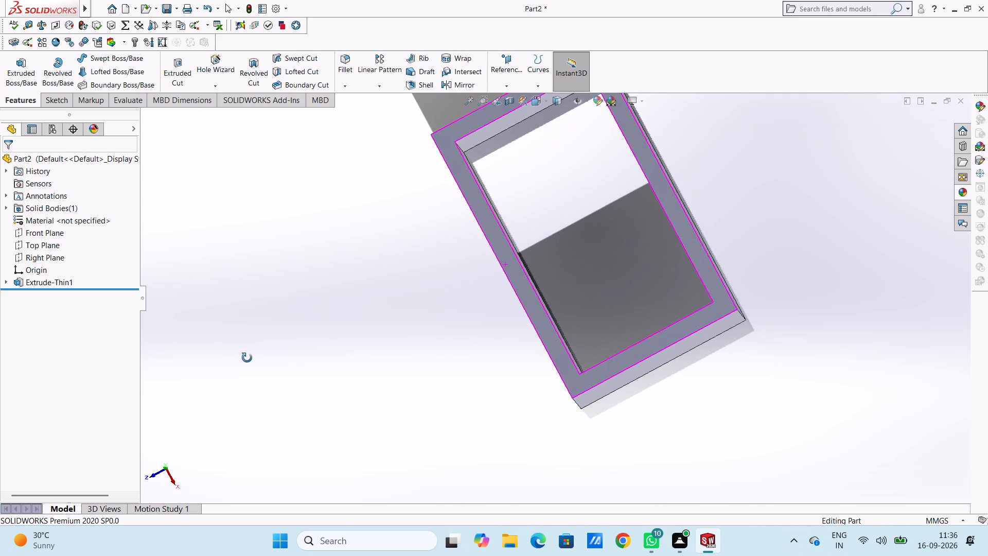
pyautogui.moveTo(247, 358); pyautogui.dragTo(248, 360, button='middle')
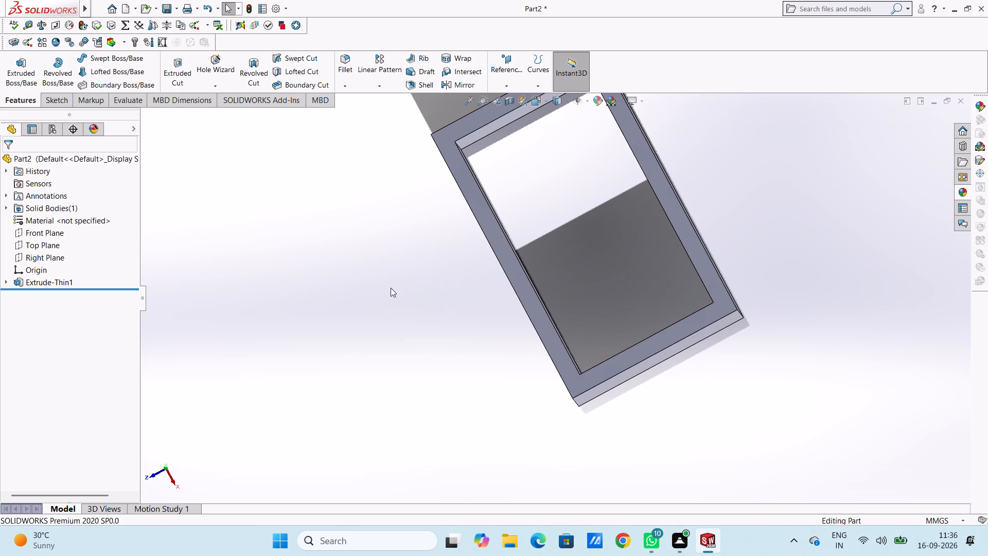
# Sketch a center rectangle on the box's bottom rim face, from the origin to the outer corner, about 170 by 106 mm.
pyautogui.hotkey('ctrl', '5')
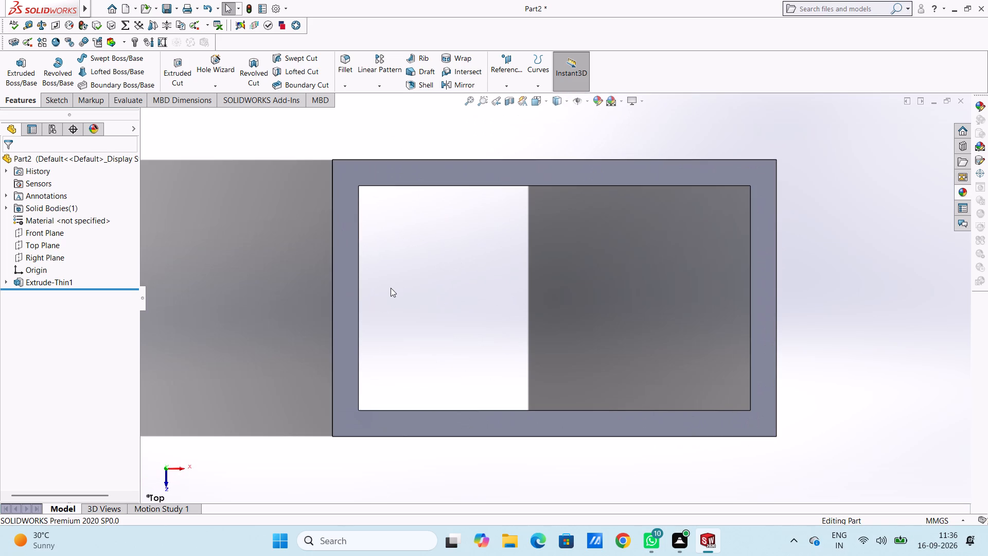
pyautogui.hotkey('ctrl', '6')
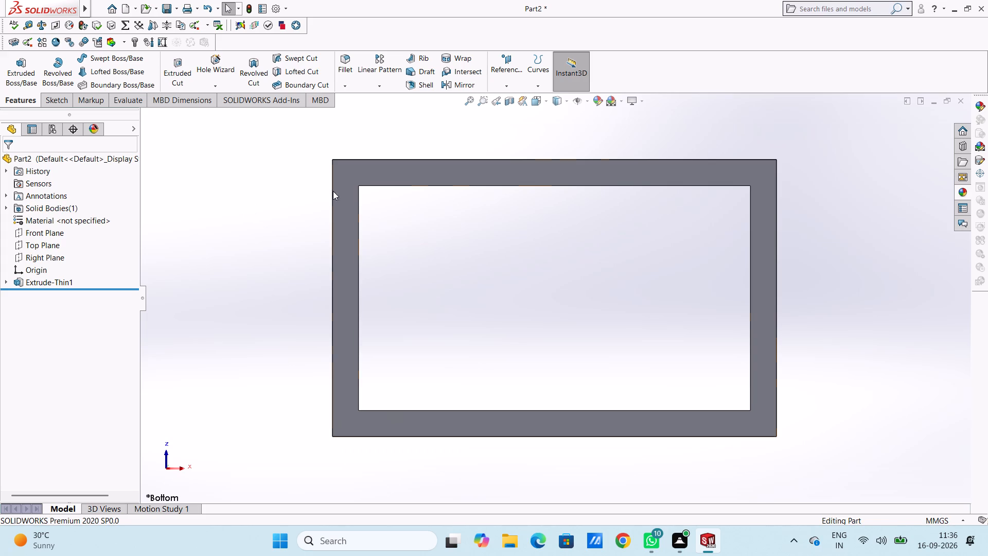
pyautogui.click(351, 169)
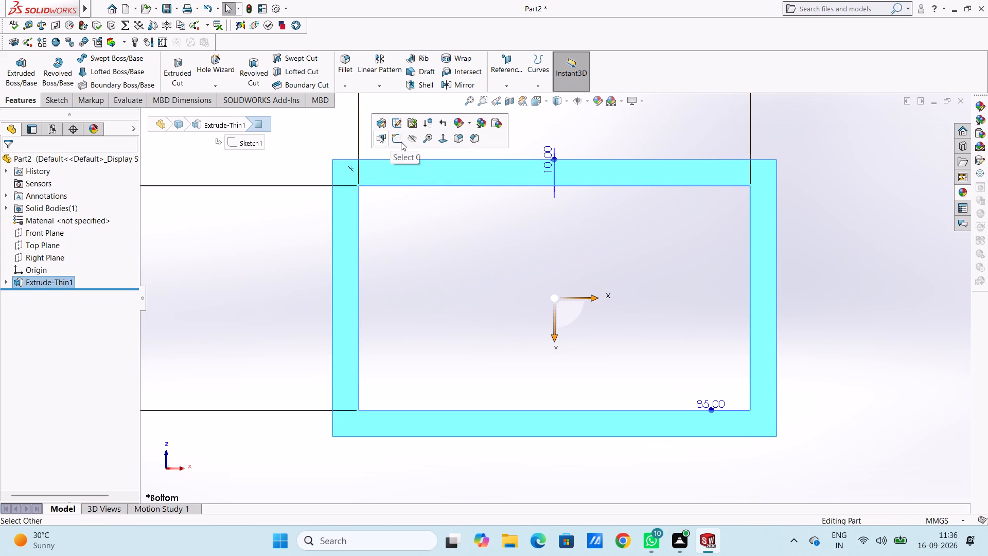
pyautogui.click(400, 141)
pyautogui.click(296, 207)
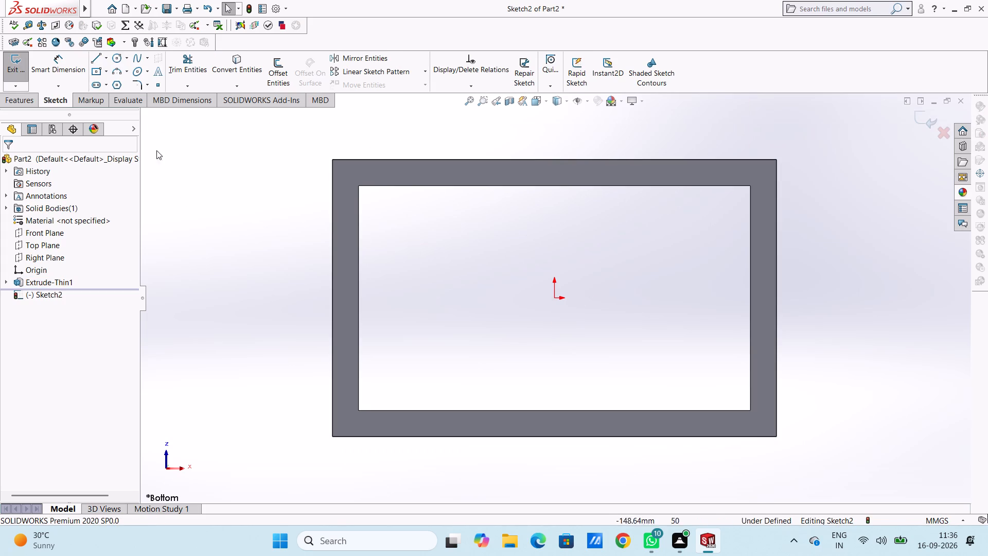
pyautogui.click(96, 67)
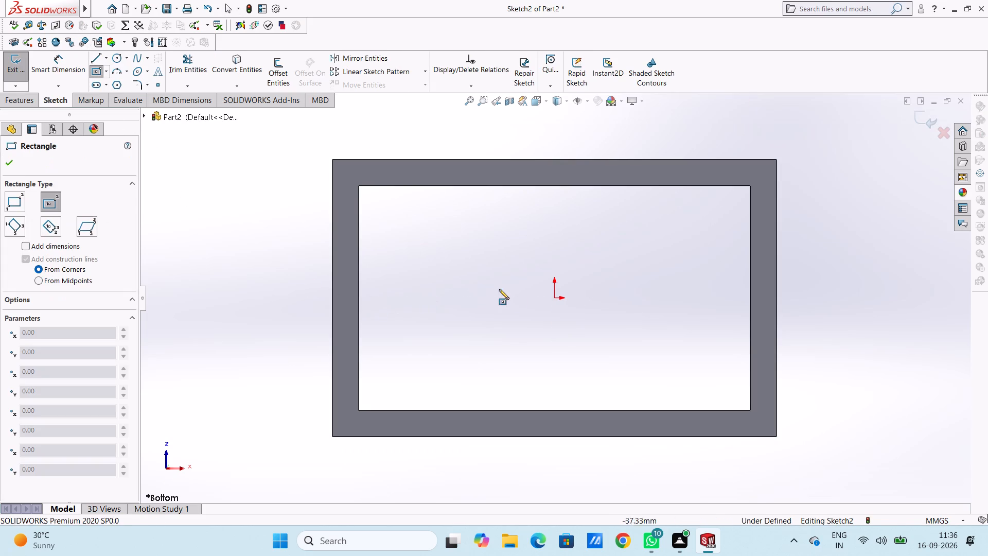
pyautogui.click(553, 297)
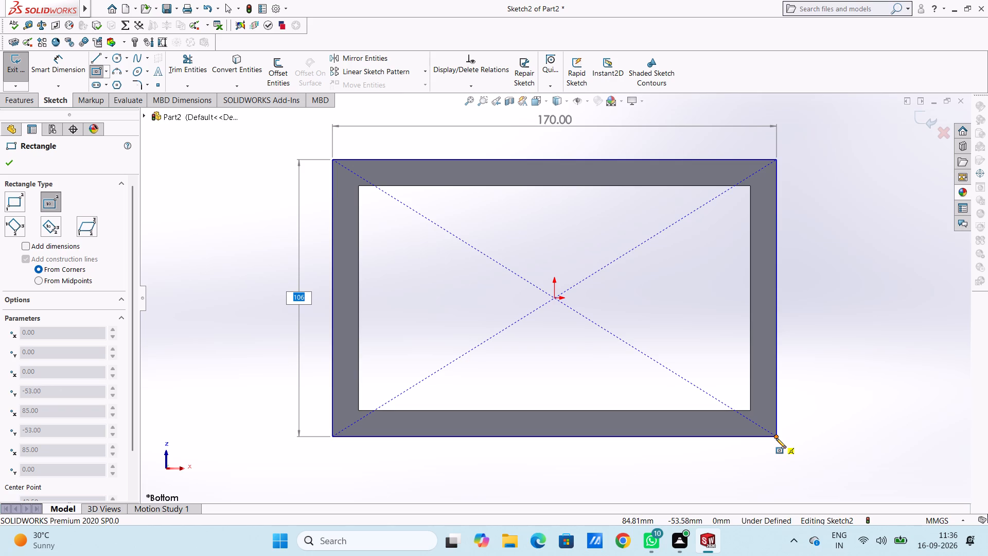
pyautogui.click(776, 438)
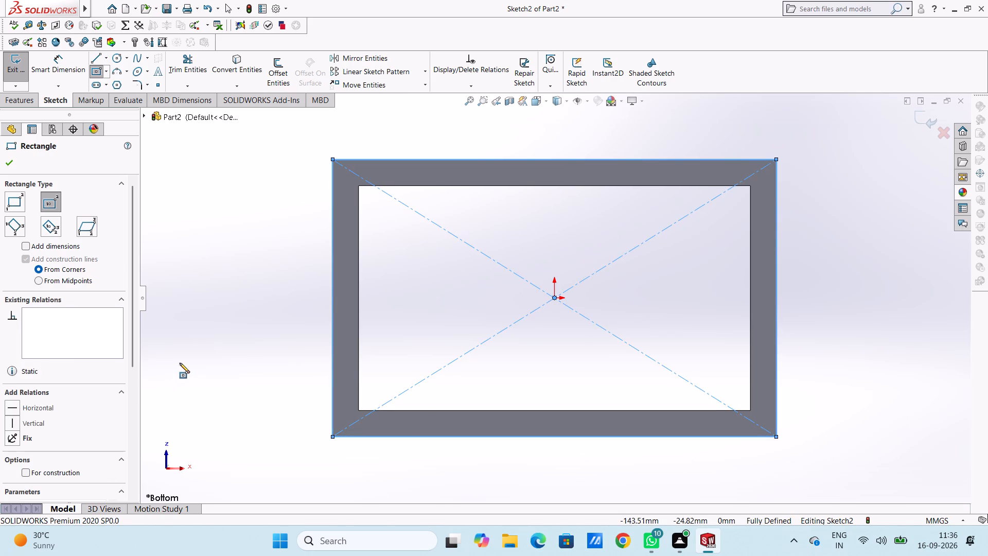
pyautogui.press('Escape')
pyautogui.press('Escape')
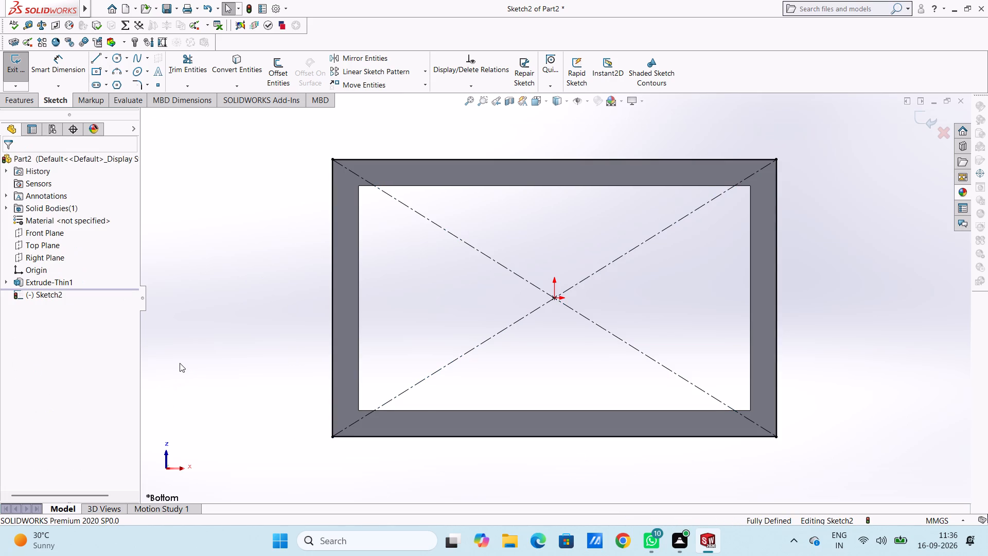
# Extrude the new rectangle 1 mm blind, merged with the box, to close off its bottom.
pyautogui.click(18, 99)
pyautogui.moveTo(256, 162); pyautogui.dragTo(240, 266, button='middle')
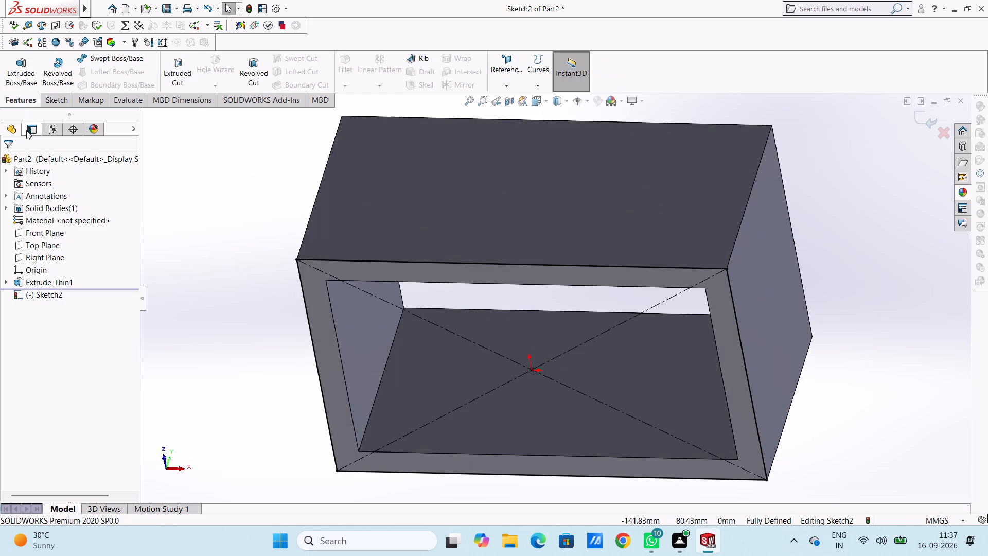
pyautogui.click(20, 72)
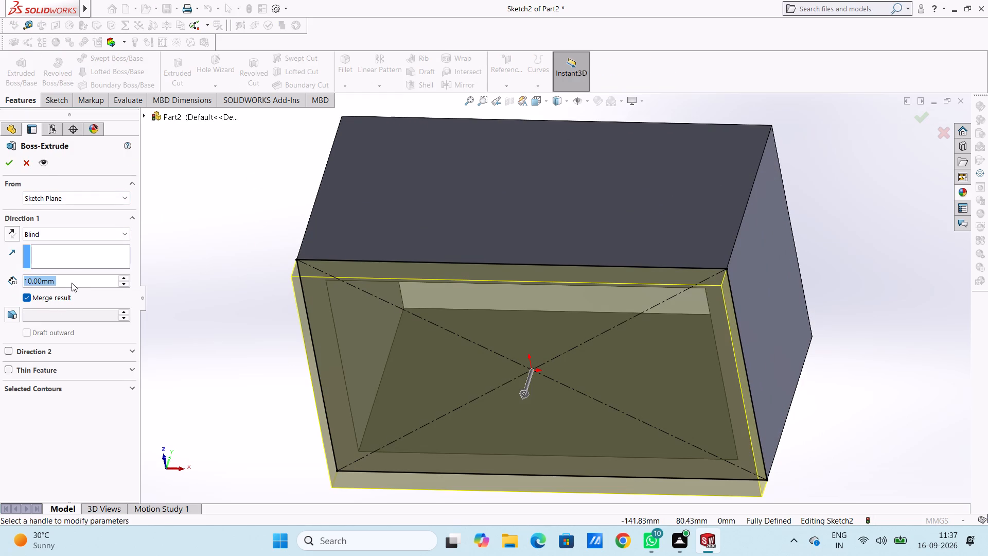
pyautogui.press('1')
pyautogui.press('Return')
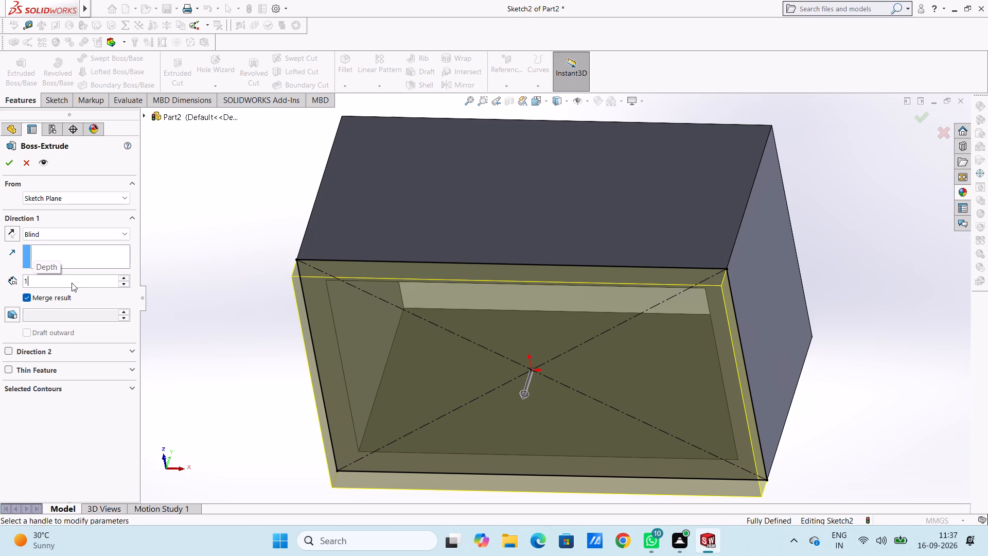
pyautogui.click(9, 163)
pyautogui.click(220, 270)
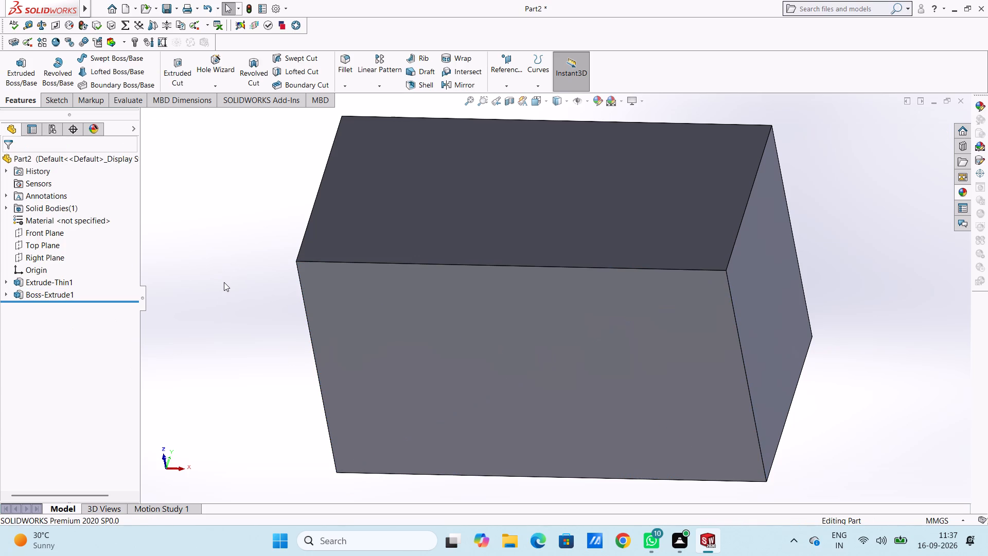
# Examine the box's closed bottom and open interior from the top and from several angles.
pyautogui.hotkey('ctrl', '5')
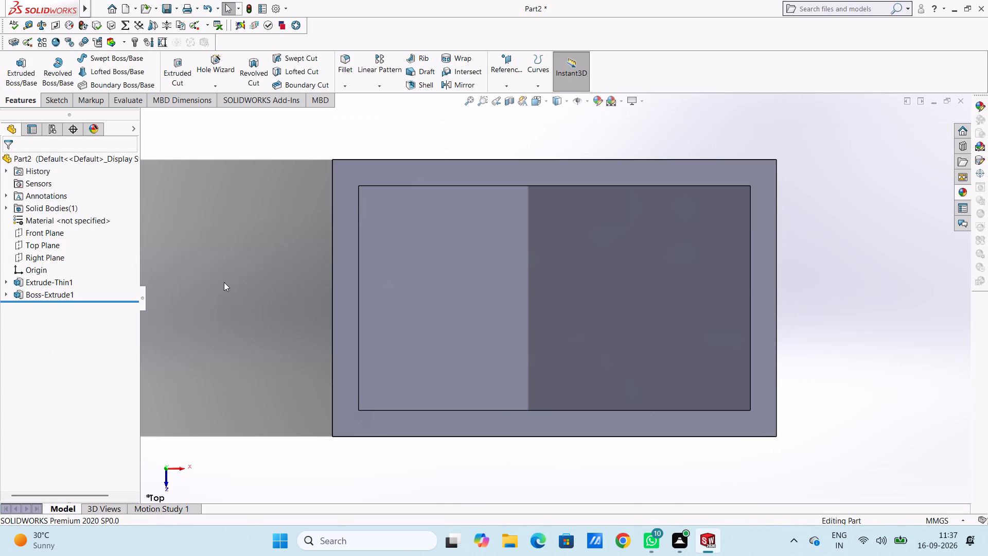
pyautogui.moveTo(239, 317); pyautogui.dragTo(216, 225, button='middle')
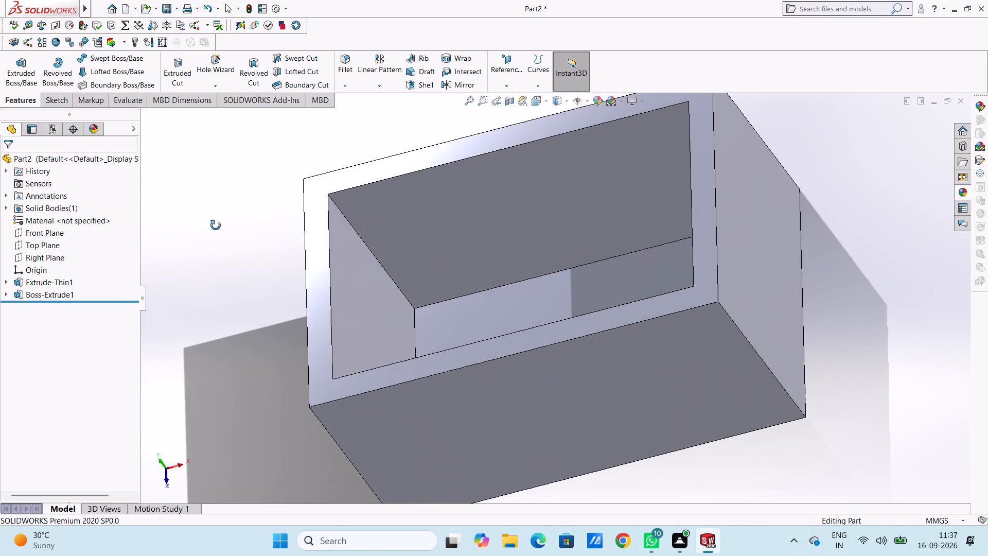
pyautogui.moveTo(216, 225); pyautogui.dragTo(184, 287, button='middle')
pyautogui.moveTo(216, 270); pyautogui.dragTo(191, 289, button='middle')
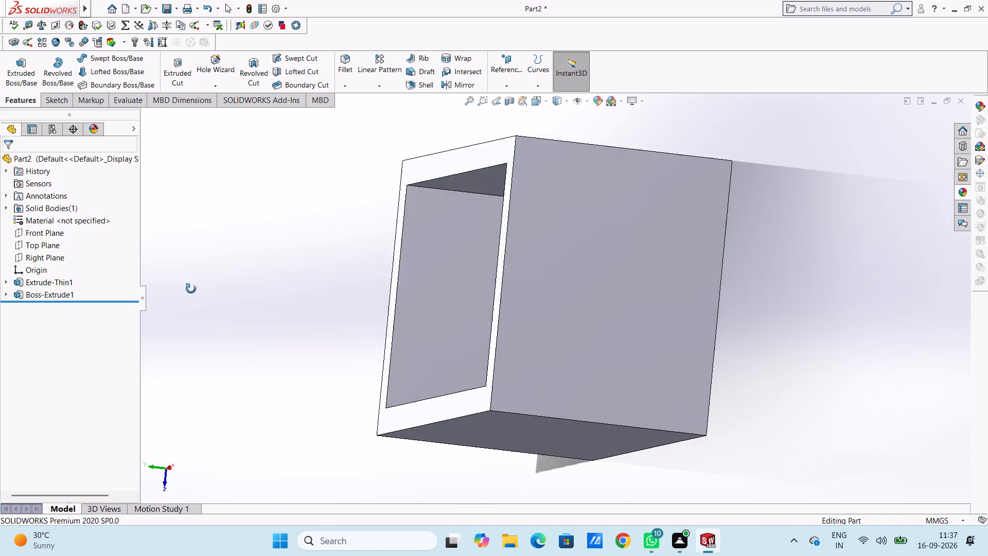
pyautogui.moveTo(191, 289); pyautogui.dragTo(249, 286, button='middle')
pyautogui.moveTo(267, 279); pyautogui.dragTo(262, 280, button='middle')
pyautogui.moveTo(275, 277); pyautogui.dragTo(261, 285, button='middle')
pyautogui.moveTo(267, 284); pyautogui.dragTo(296, 281, button='middle')
pyautogui.middleClick(297, 281)
pyautogui.moveTo(294, 282); pyautogui.dragTo(288, 284, button='middle')
pyautogui.middleClick(288, 284)
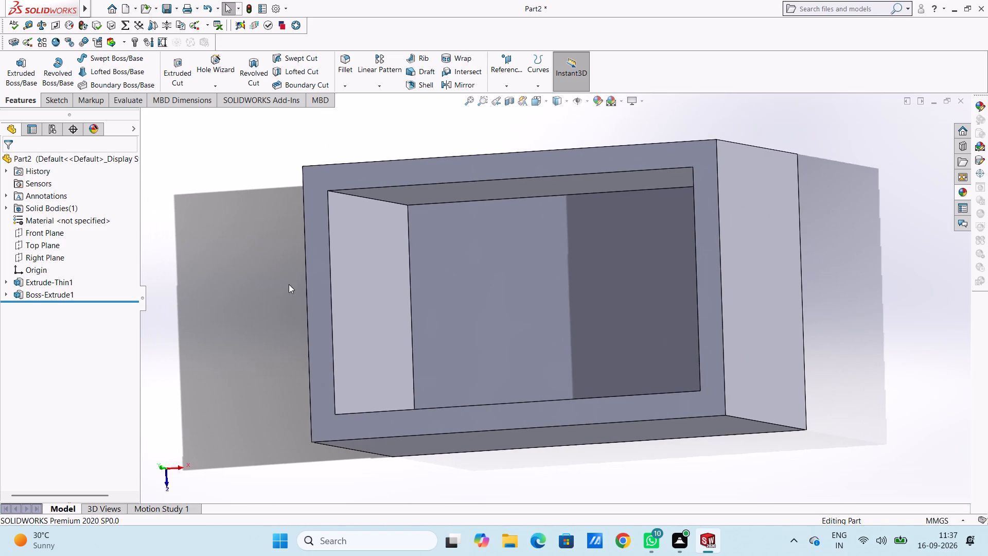
pyautogui.moveTo(295, 284); pyautogui.dragTo(281, 294, button='middle')
pyautogui.moveTo(281, 294); pyautogui.dragTo(288, 289, button='middle')
pyautogui.middleClick(295, 283)
pyautogui.moveTo(260, 265); pyautogui.dragTo(267, 263, button='middle')
pyautogui.middleClick(294, 258)
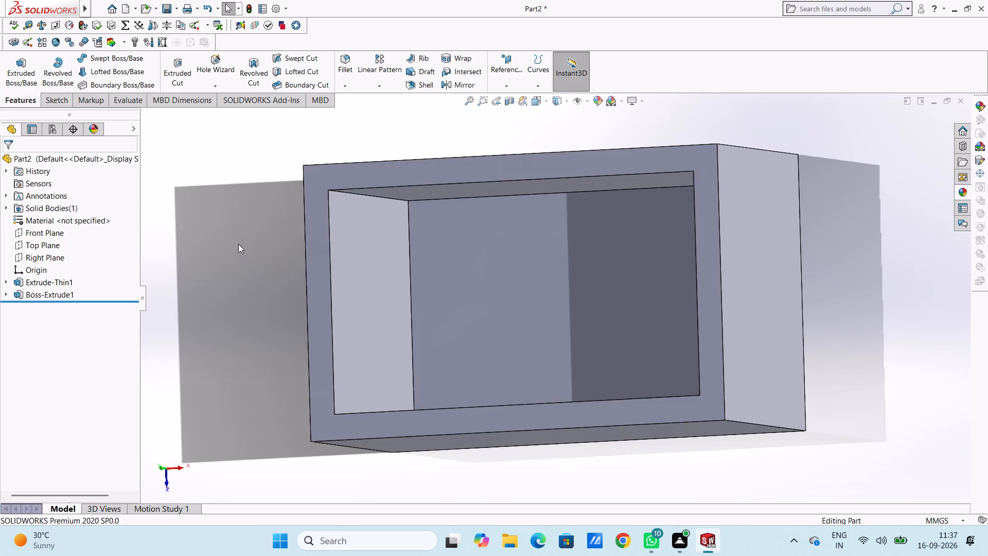
pyautogui.moveTo(240, 244); pyautogui.dragTo(249, 225, button='middle')
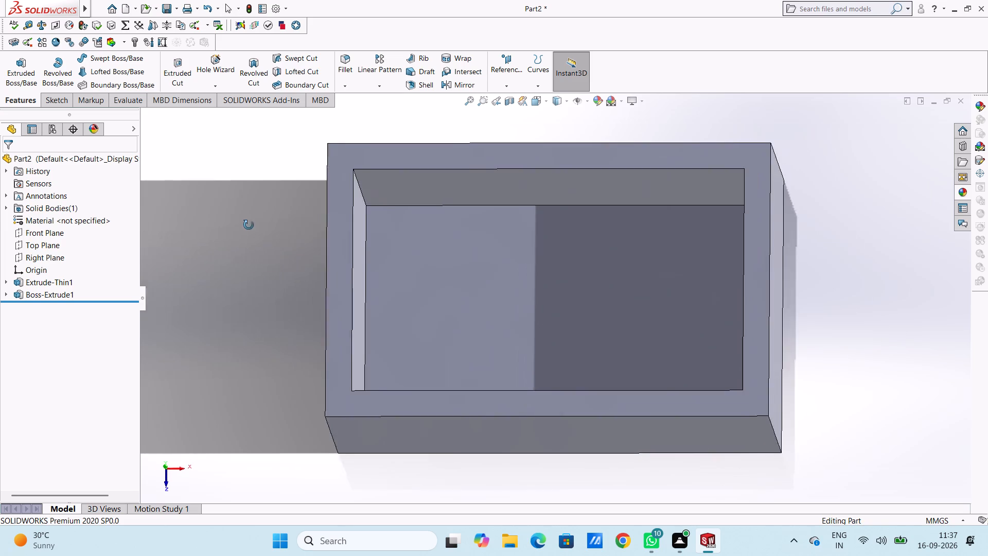
pyautogui.moveTo(249, 225); pyautogui.dragTo(221, 258, button='middle')
pyautogui.moveTo(222, 258); pyautogui.dragTo(243, 246, button='middle')
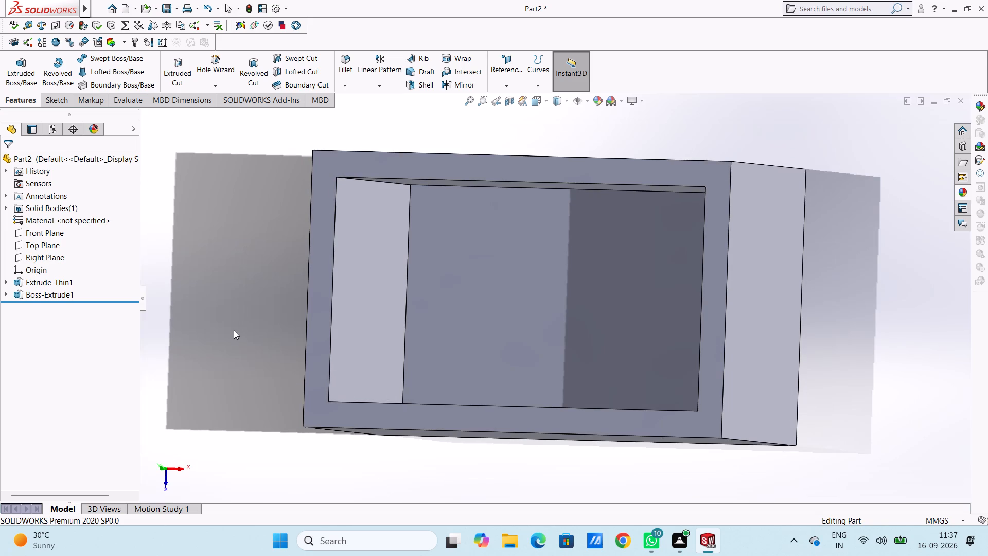
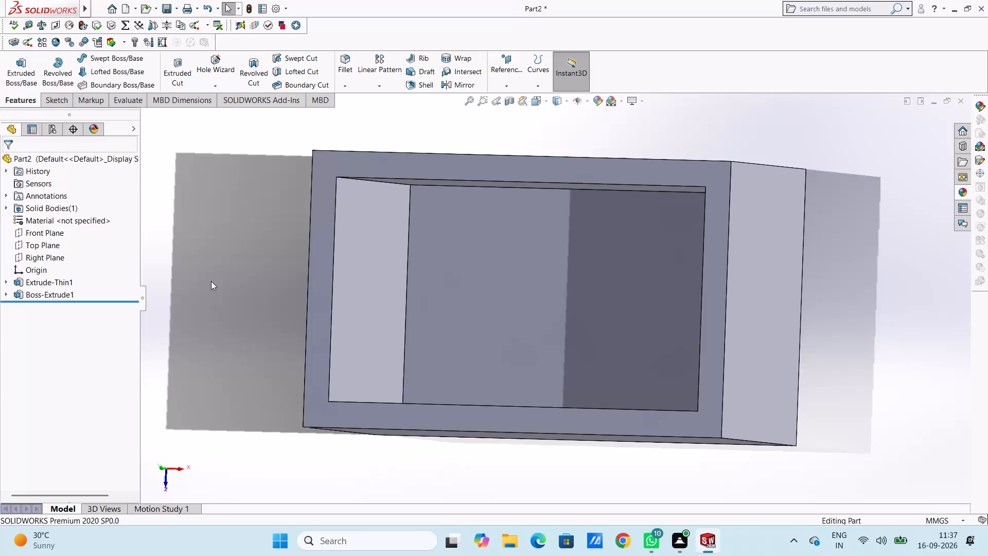
# Sketch two circles of 18 mm radius on the box's bottom face plane, one beyond each short side, level with the origin.
pyautogui.hotkey('ctrl', '6')
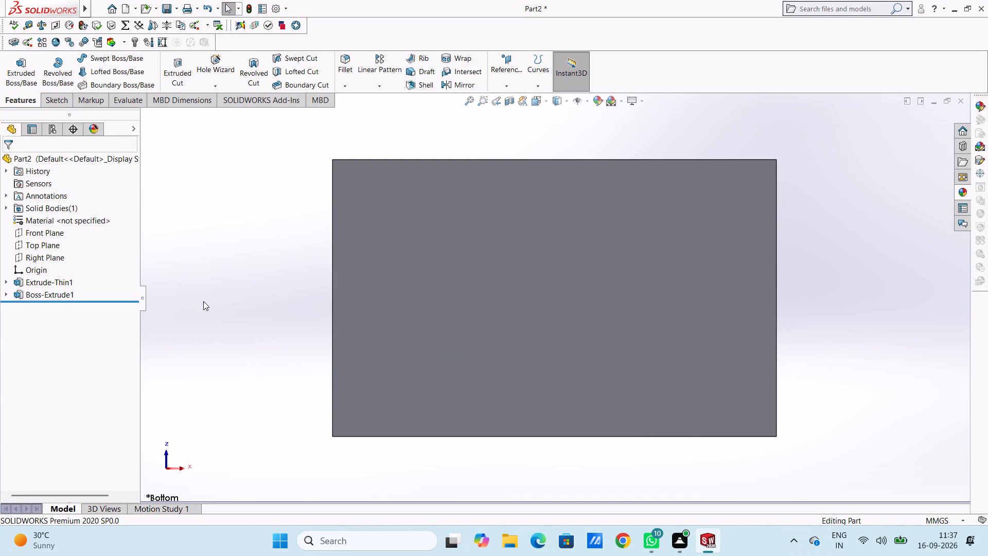
pyautogui.click(422, 300)
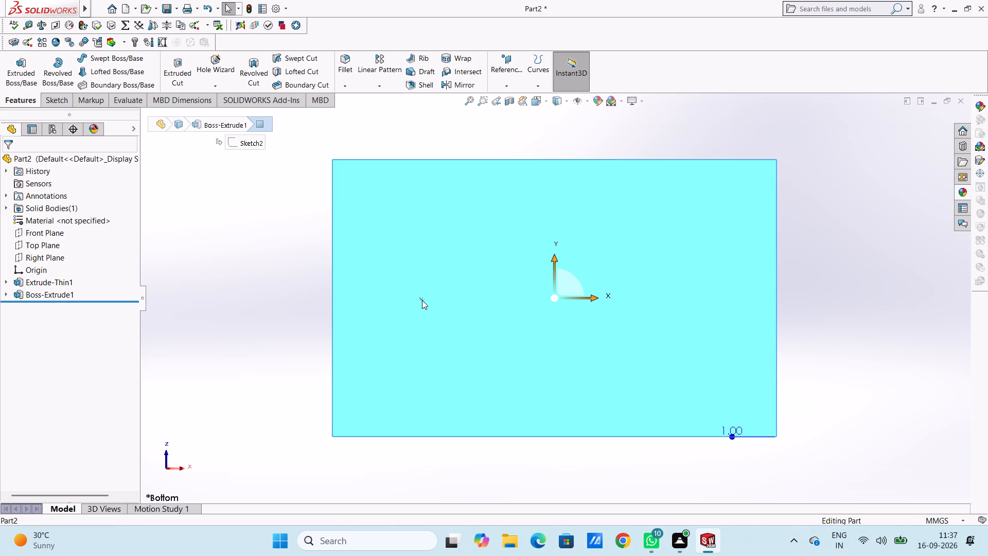
pyautogui.click(469, 276)
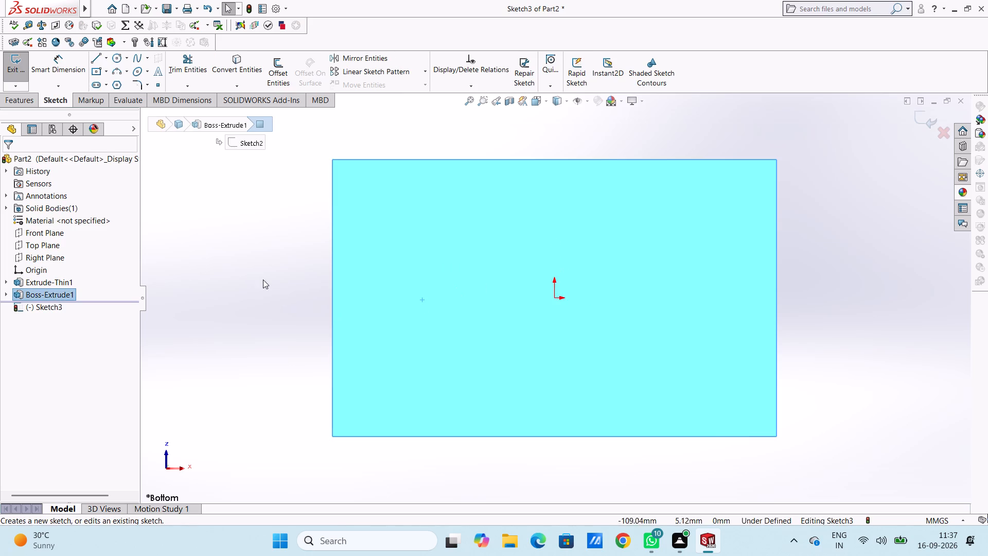
pyautogui.click(253, 273)
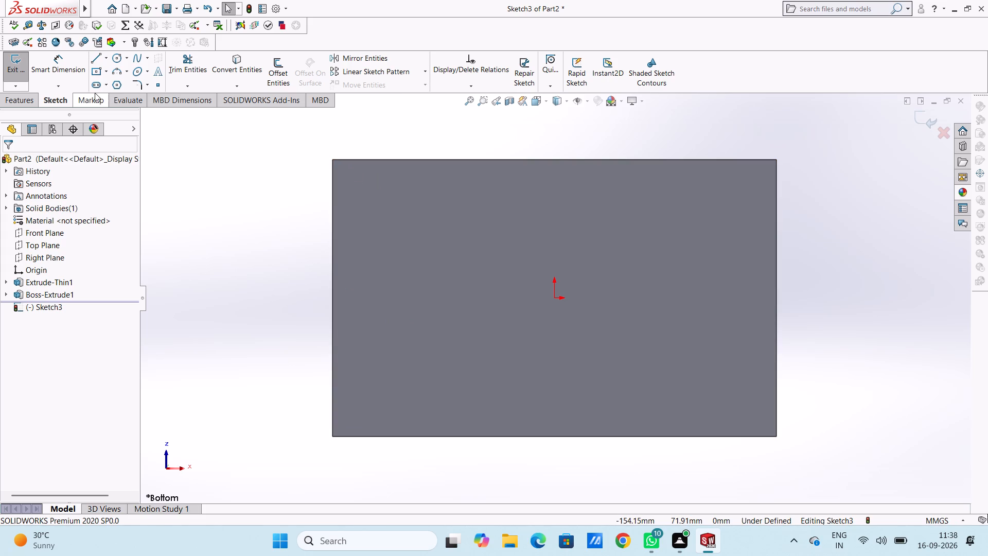
pyautogui.click(118, 55)
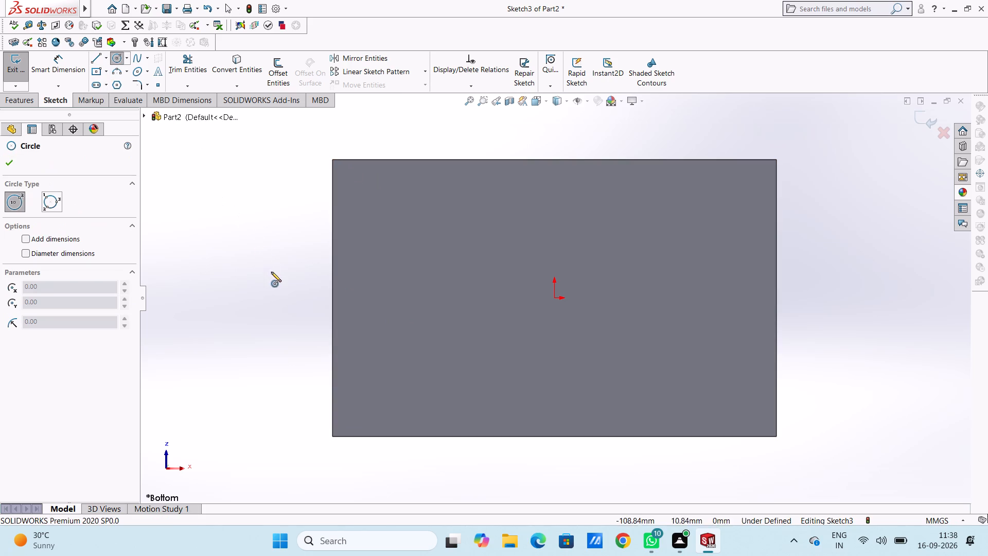
pyautogui.click(278, 299)
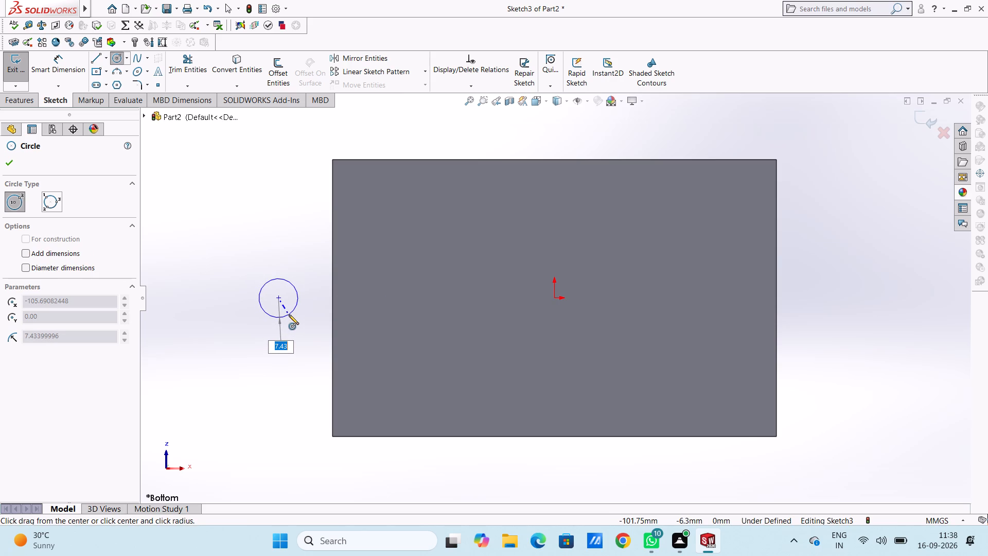
pyautogui.press('1')
pyautogui.press('8')
pyautogui.press('Return')
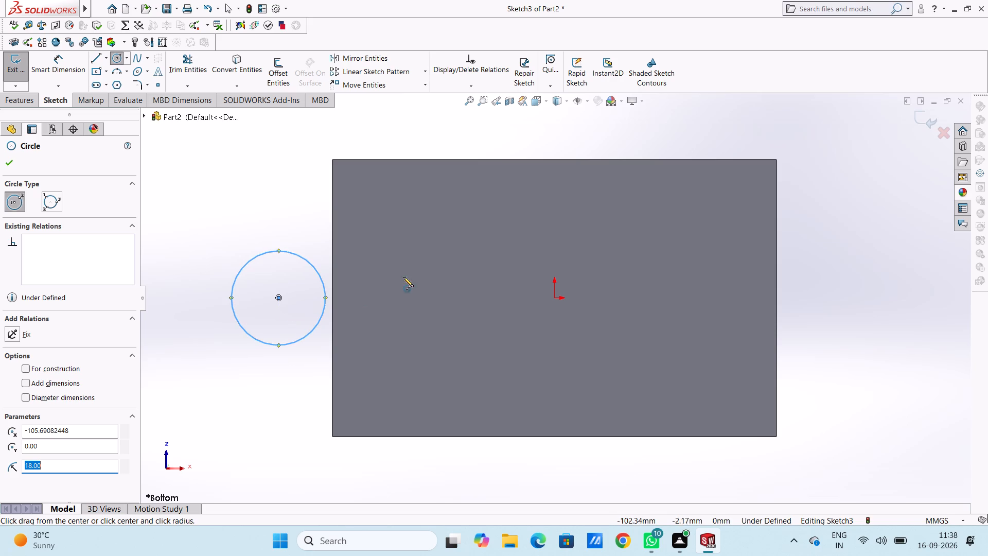
pyautogui.click(825, 299)
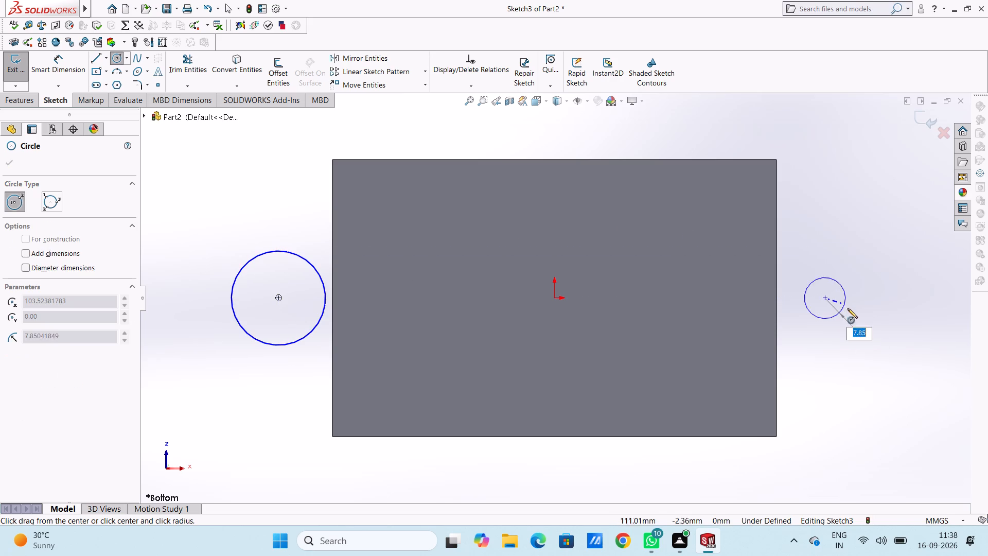
pyautogui.write('18')
pyautogui.press('Return')
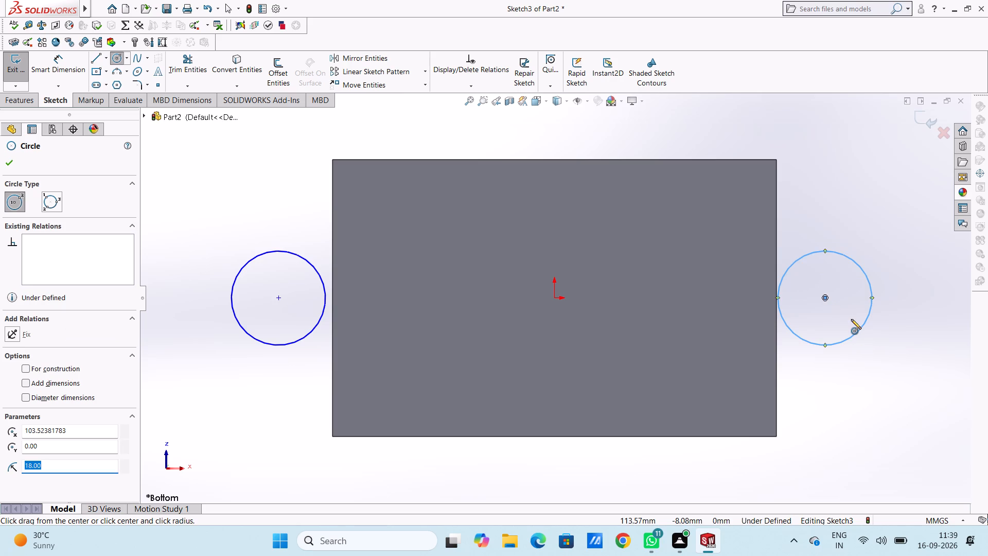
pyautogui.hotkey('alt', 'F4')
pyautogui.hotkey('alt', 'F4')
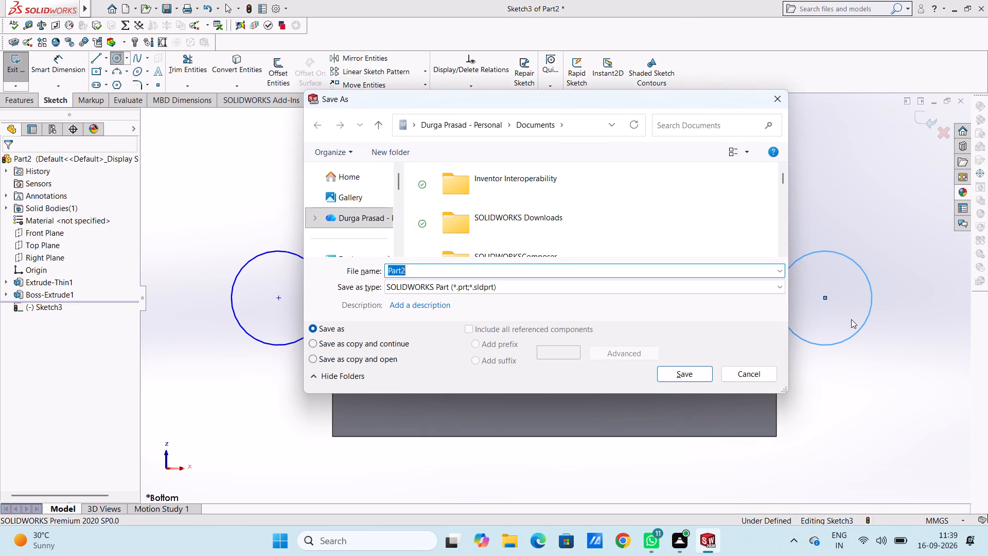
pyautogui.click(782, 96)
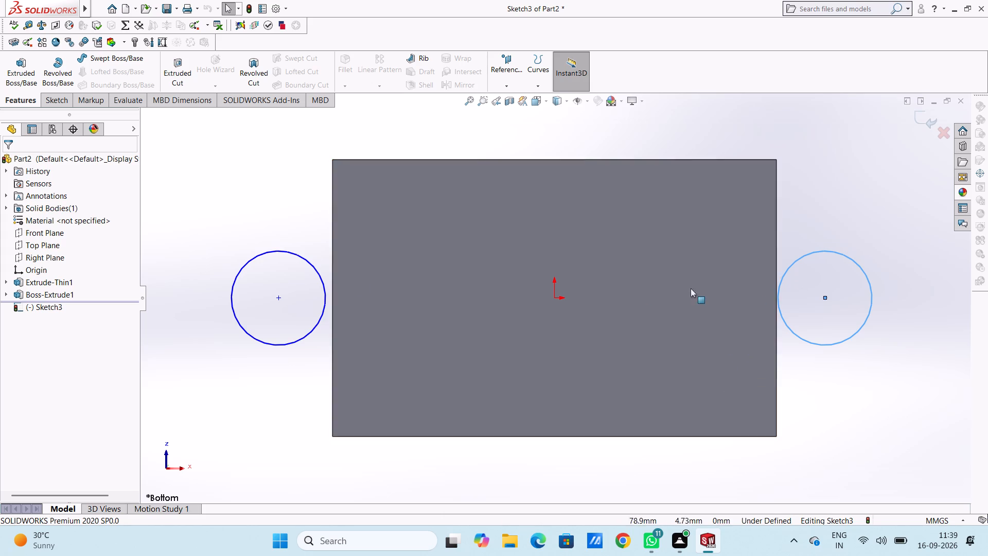
# Add a 36 mm diameter dimension to each of the two circles.
pyautogui.click(63, 98)
pyautogui.click(61, 57)
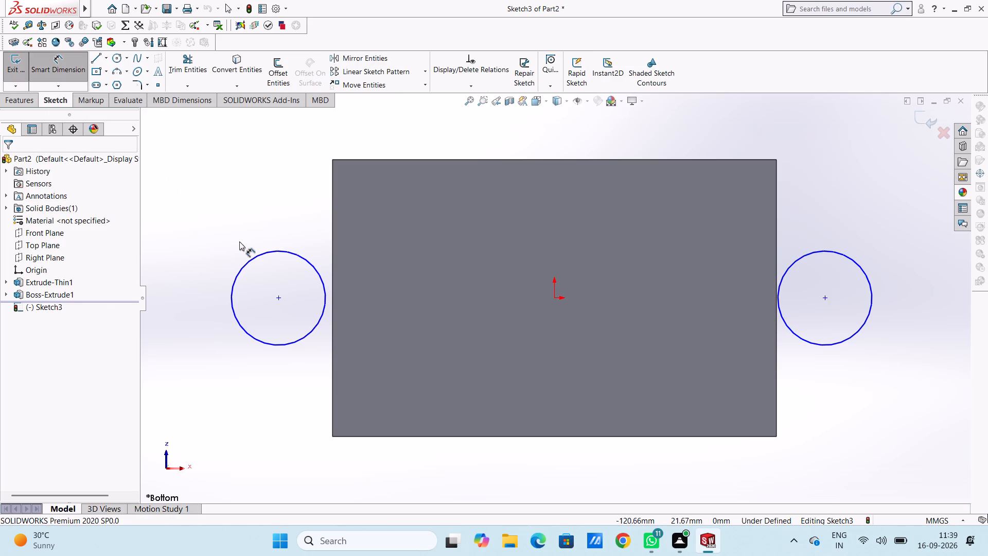
pyautogui.click(252, 257)
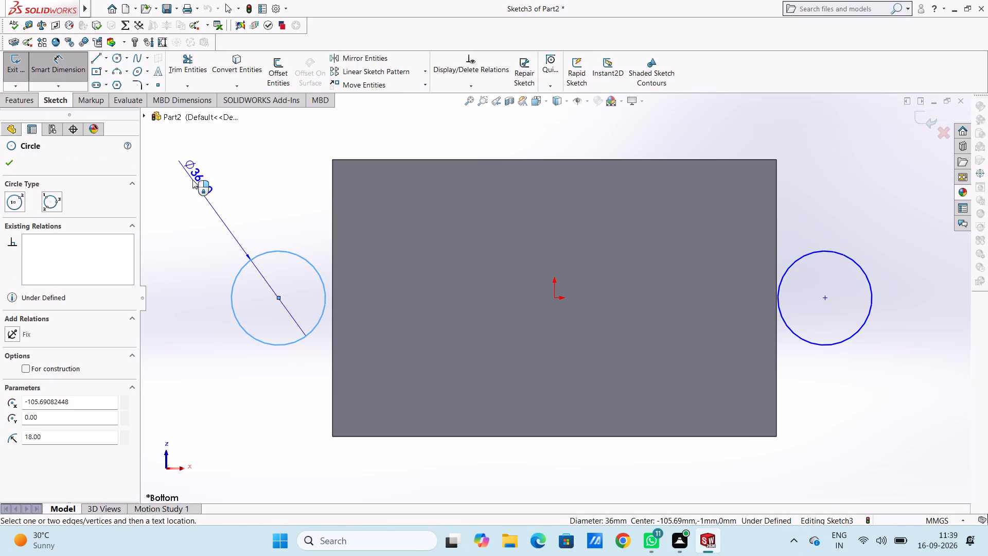
pyautogui.click(191, 177)
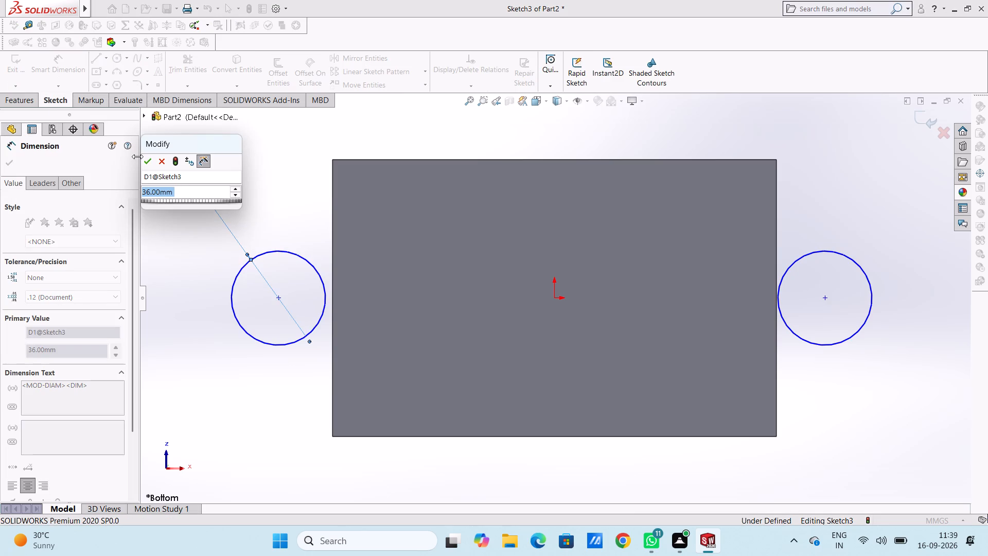
pyautogui.click(147, 162)
pyautogui.click(234, 168)
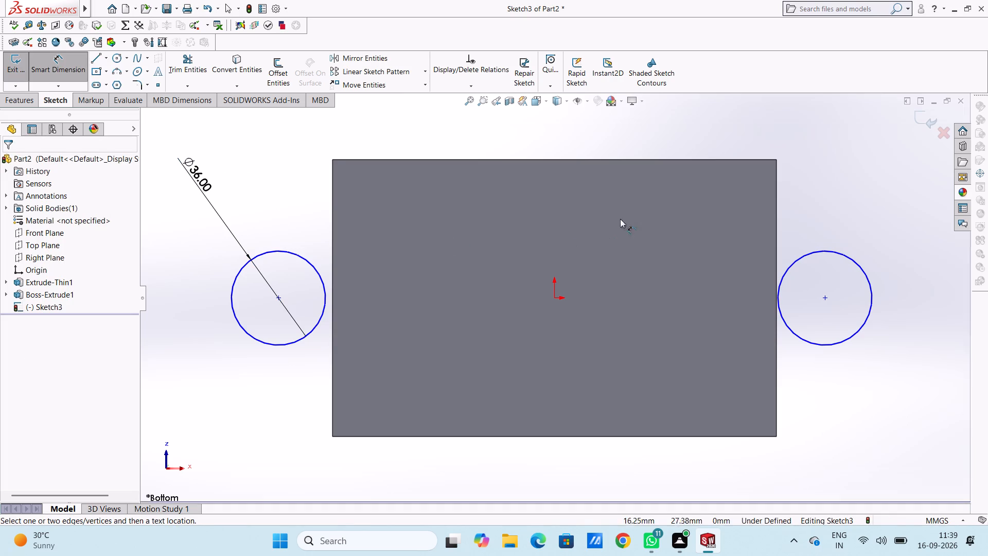
pyautogui.click(831, 250)
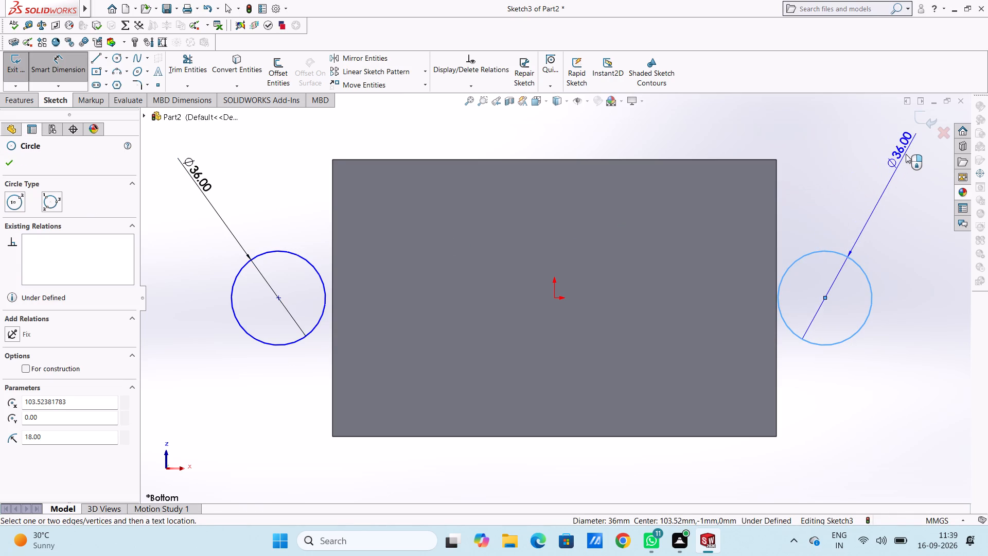
pyautogui.click(907, 154)
pyautogui.click(864, 140)
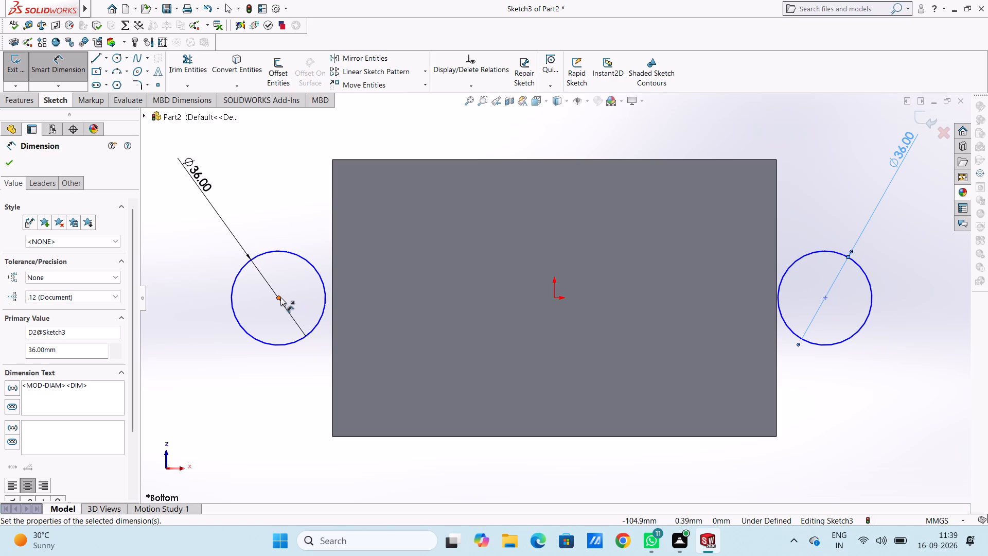
# Dimension the horizontal distance between the two circle centers as 228 mm.
pyautogui.click(280, 297)
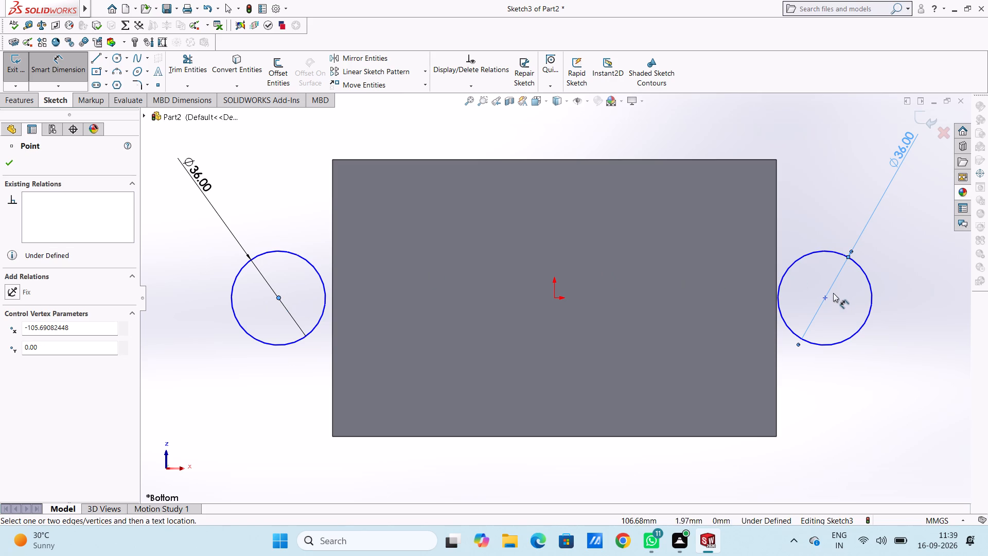
pyautogui.click(824, 298)
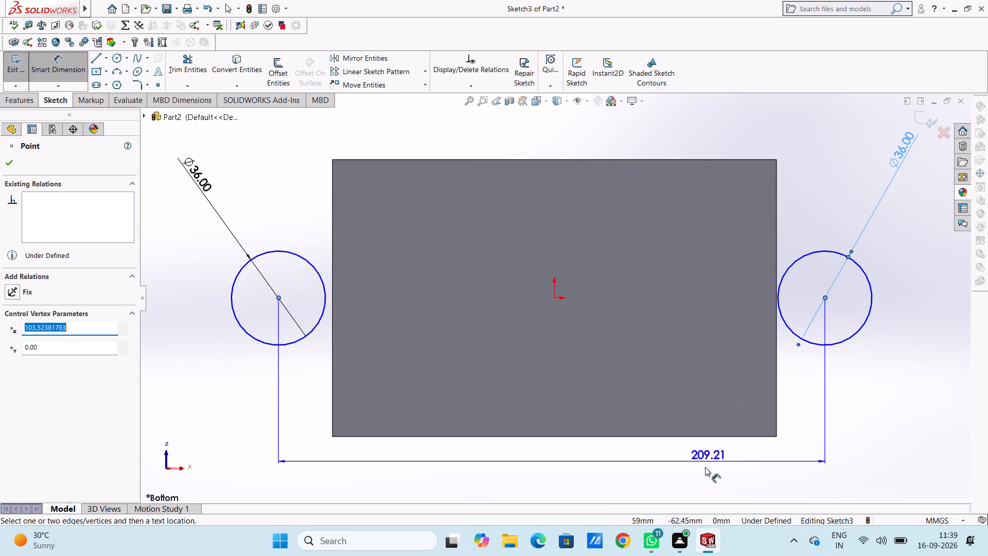
pyautogui.click(703, 469)
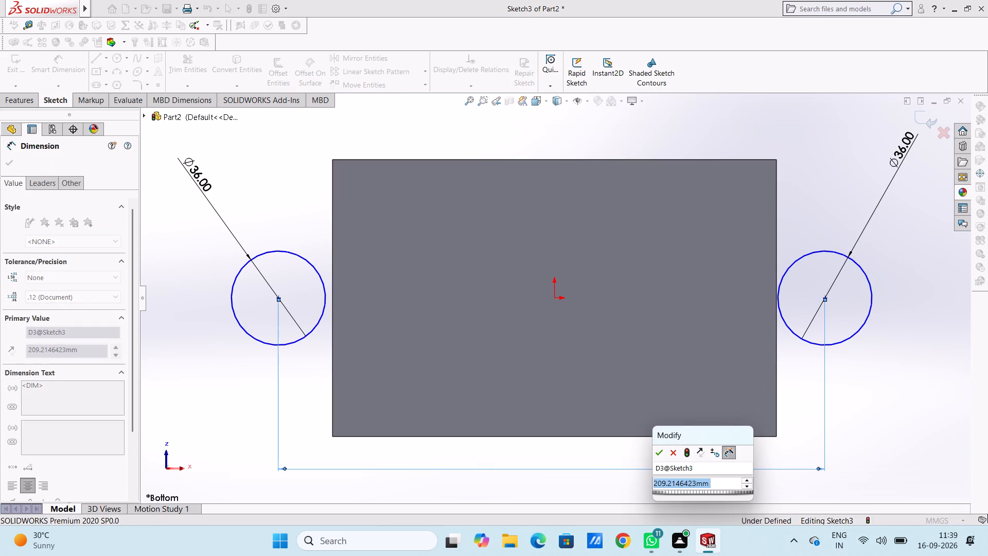
pyautogui.write('228')
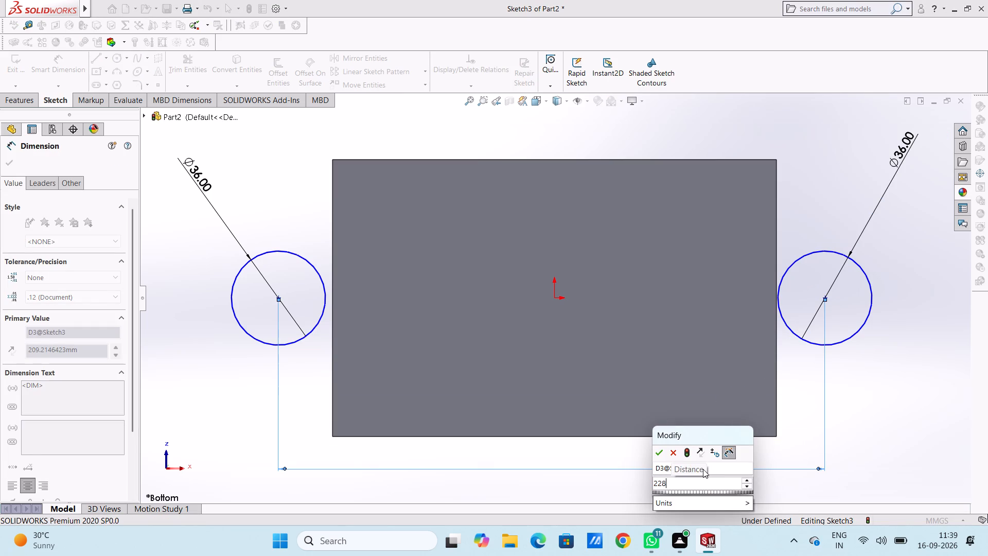
pyautogui.press('Return')
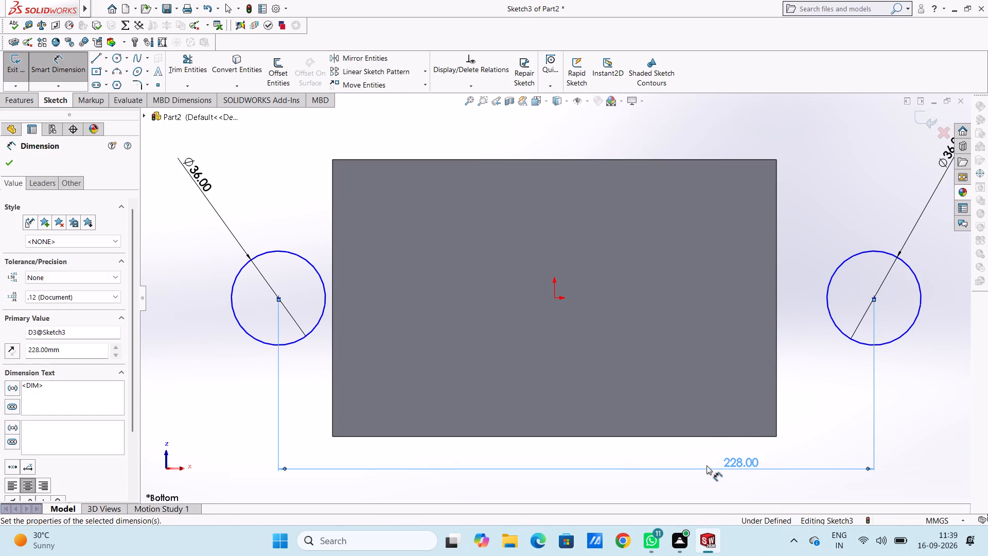
pyautogui.click(792, 271)
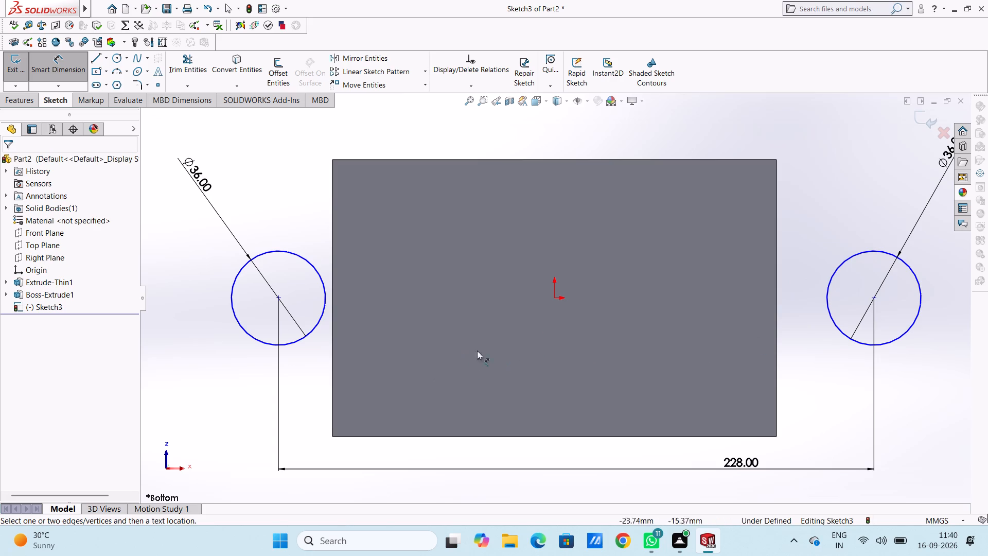
# Dimension each circle's center 114 mm horizontally from the origin, on either side of the box.
pyautogui.click(279, 297)
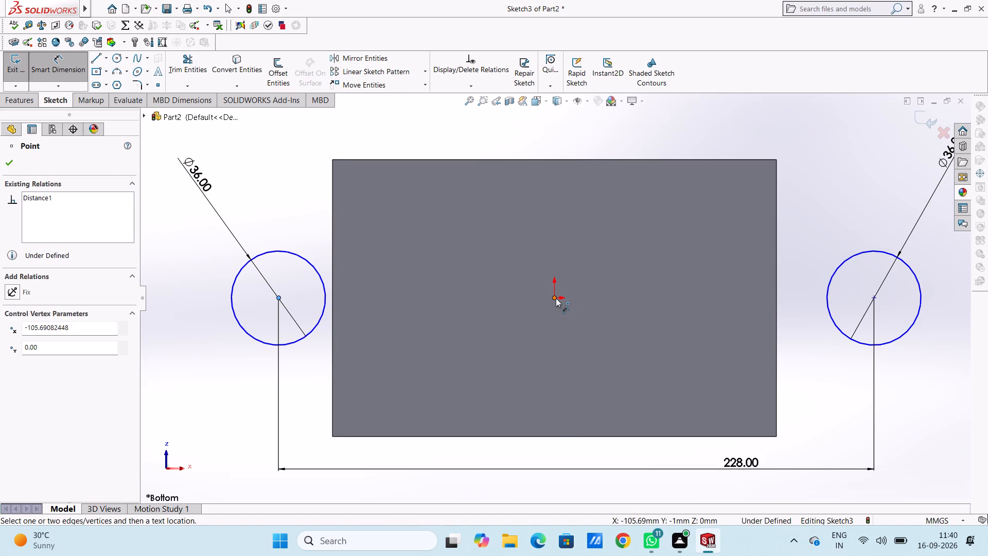
pyautogui.click(555, 298)
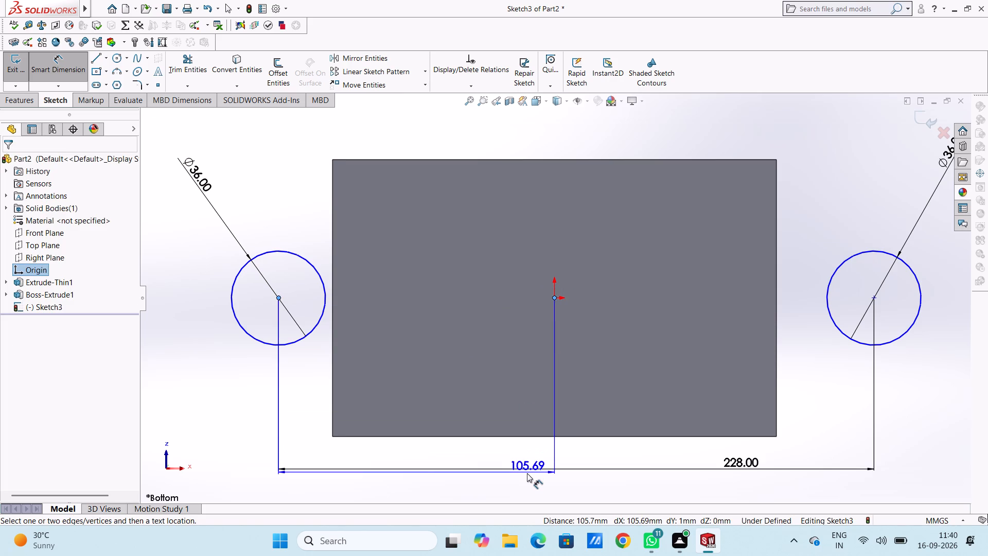
pyautogui.scroll(2, 527, 473)
pyautogui.click(527, 464)
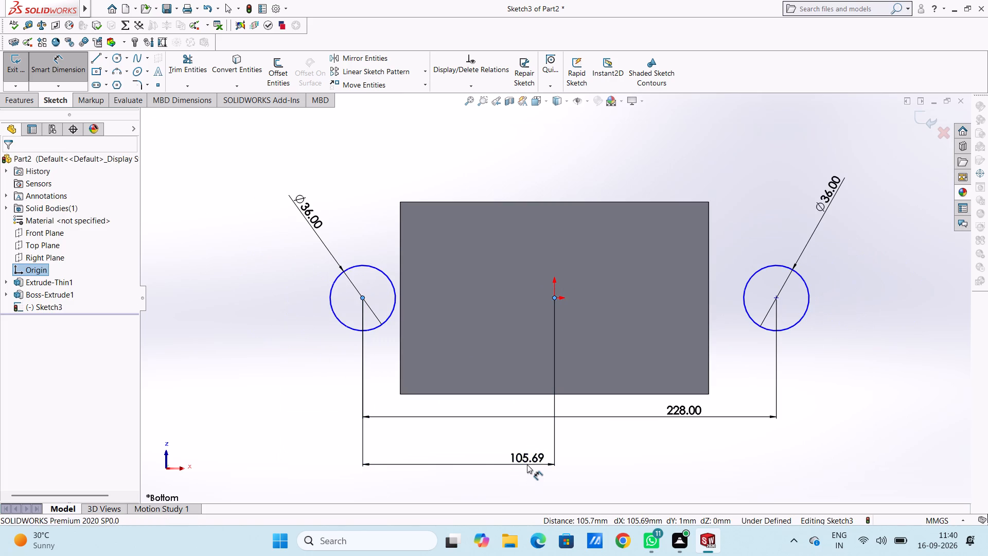
pyautogui.write('114')
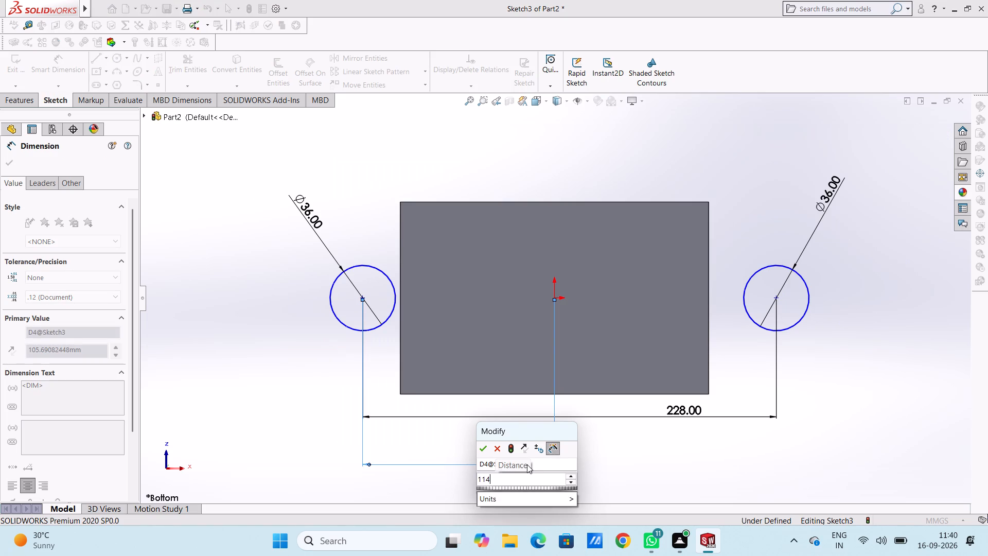
pyautogui.press('Return')
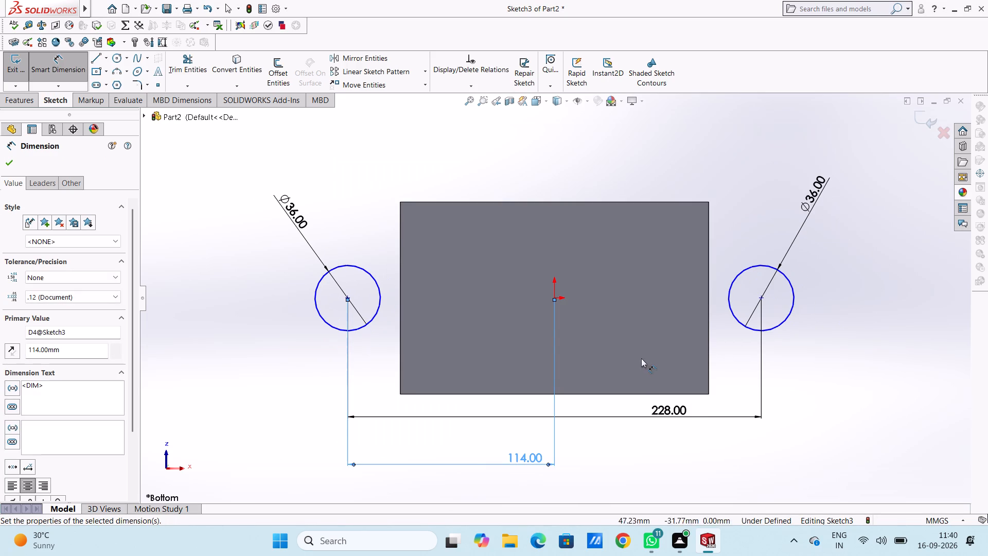
pyautogui.click(627, 463)
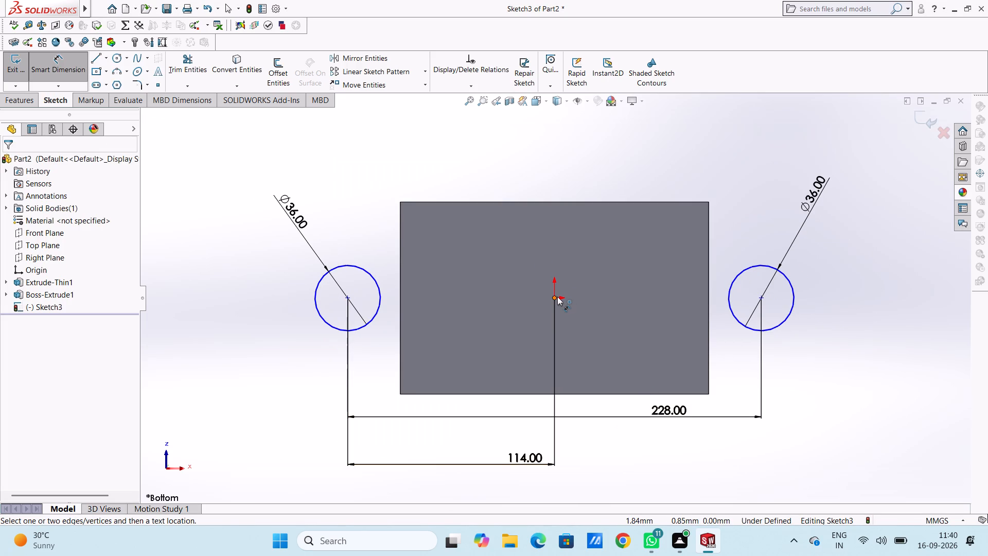
pyautogui.click(557, 297)
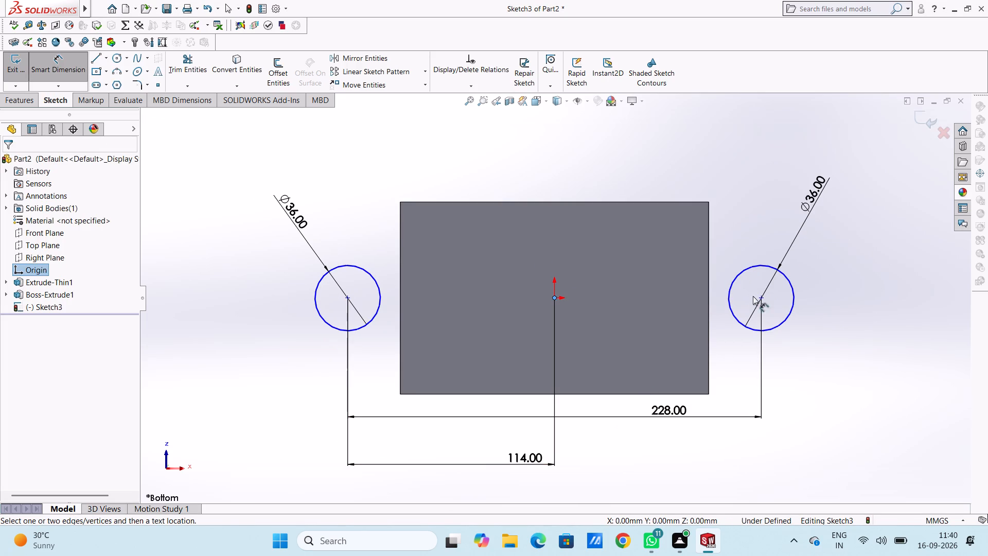
pyautogui.click(761, 297)
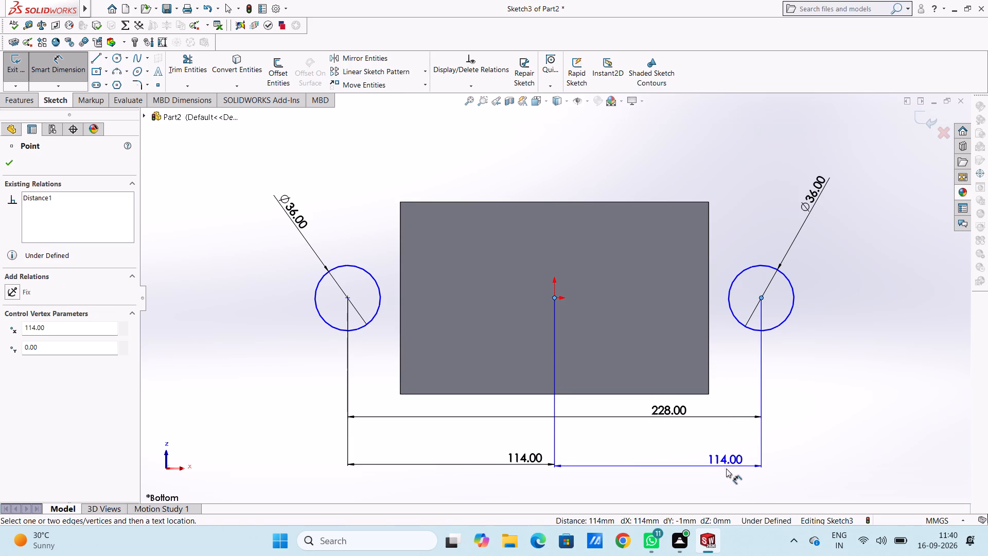
pyautogui.click(727, 463)
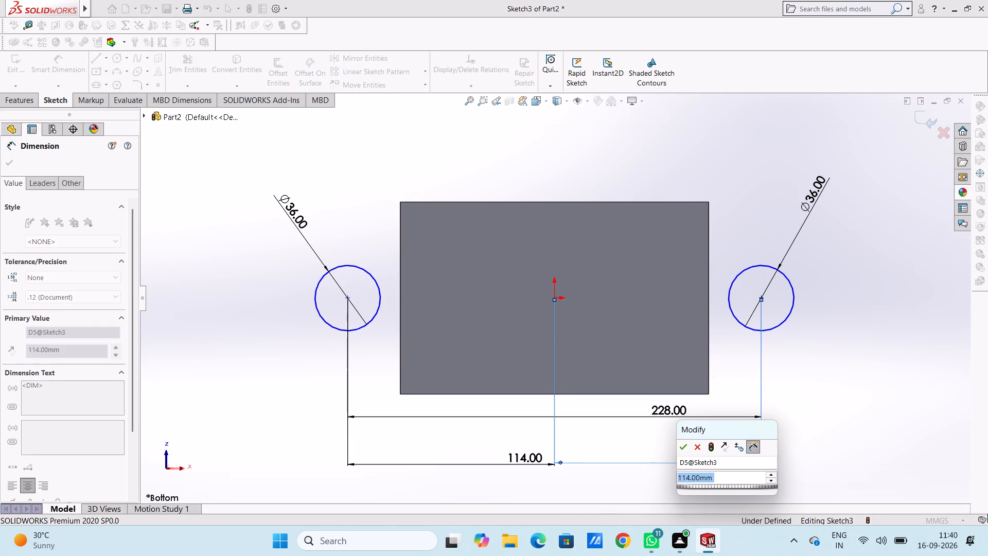
pyautogui.click(682, 450)
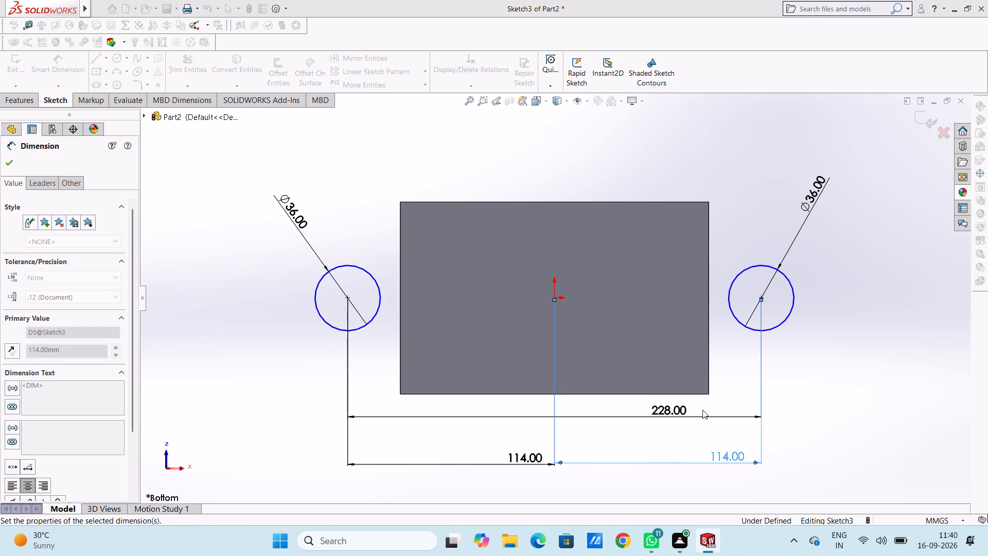
pyautogui.click(775, 386)
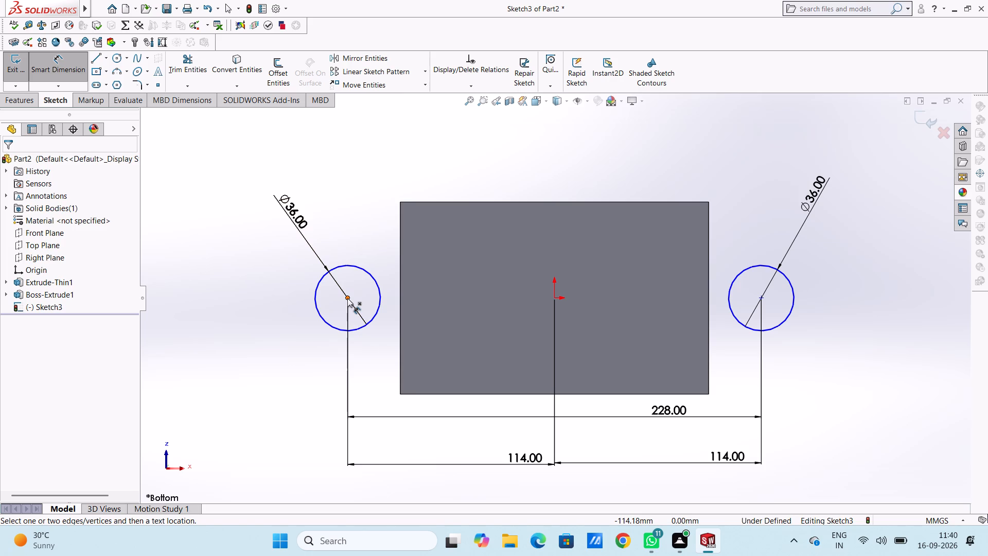
# Dimension the vertical distance from the left circle's center to the box's upper long edge as 53 mm.
pyautogui.click(347, 298)
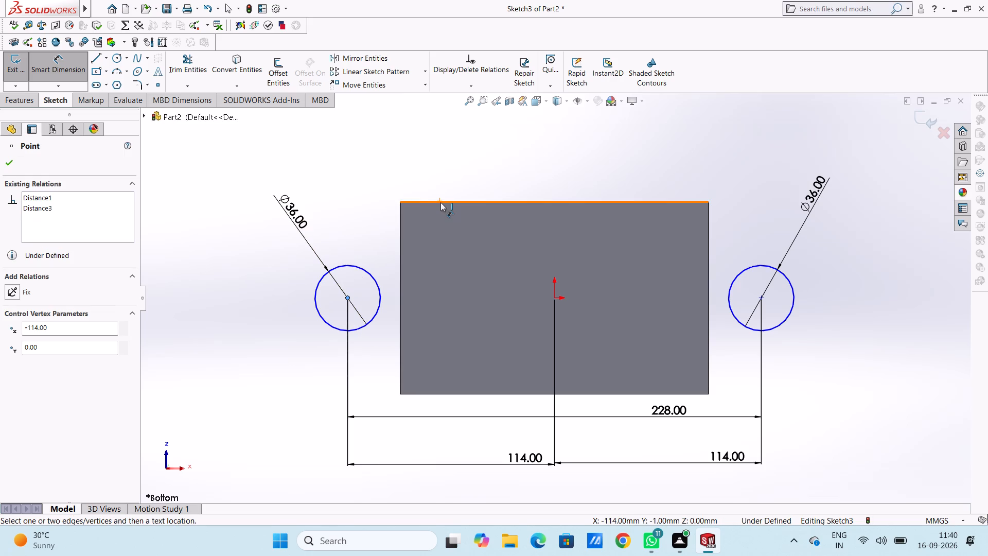
pyautogui.click(441, 202)
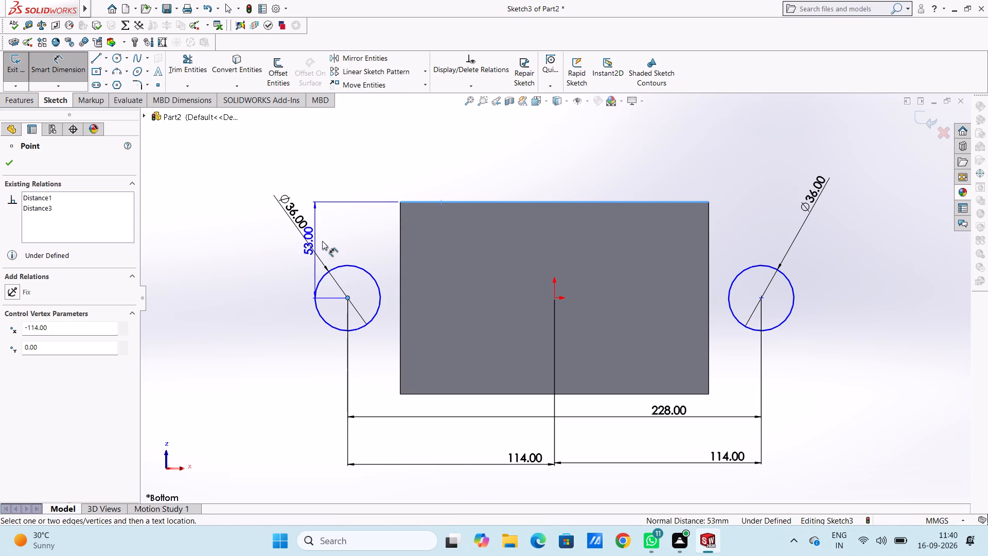
pyautogui.click(261, 246)
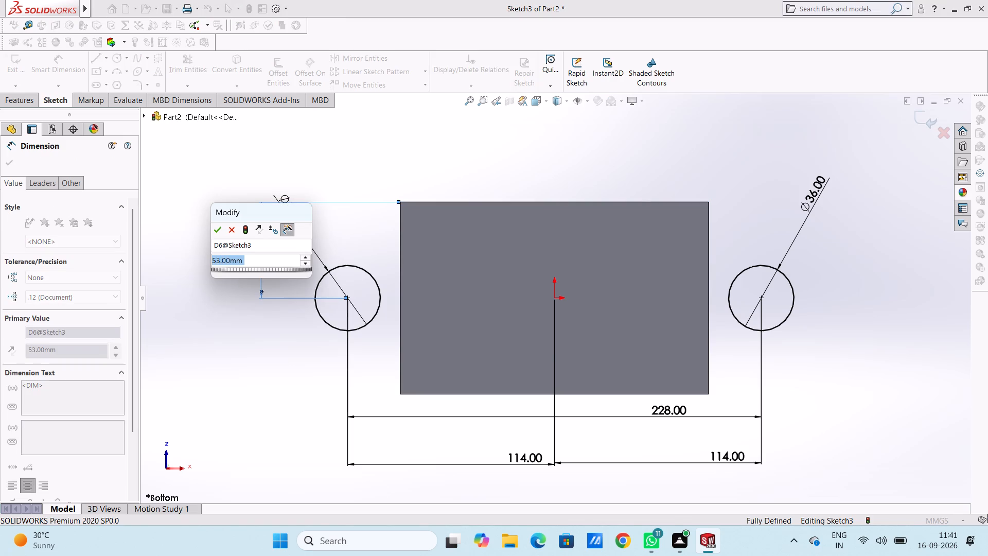
pyautogui.click(219, 234)
pyautogui.click(205, 204)
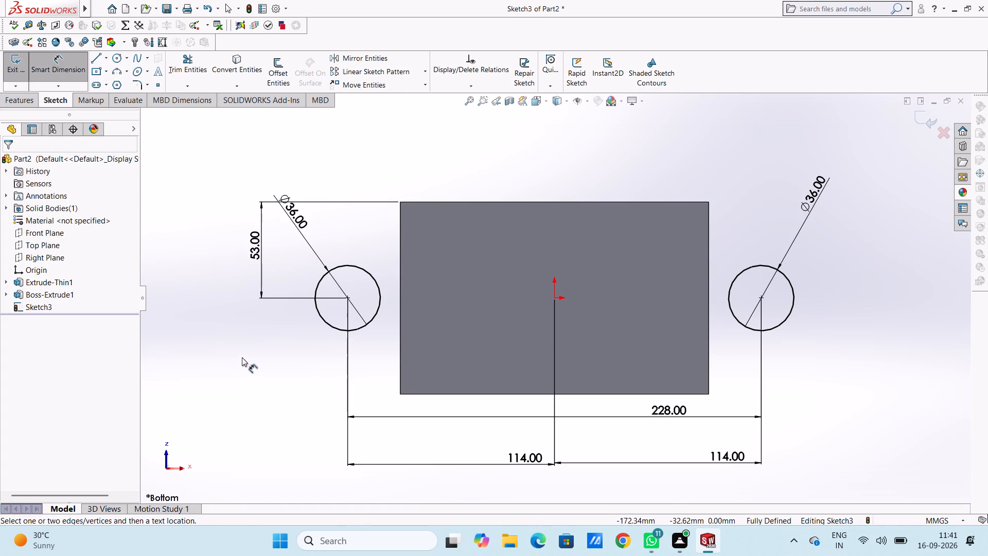
pyautogui.press('Escape')
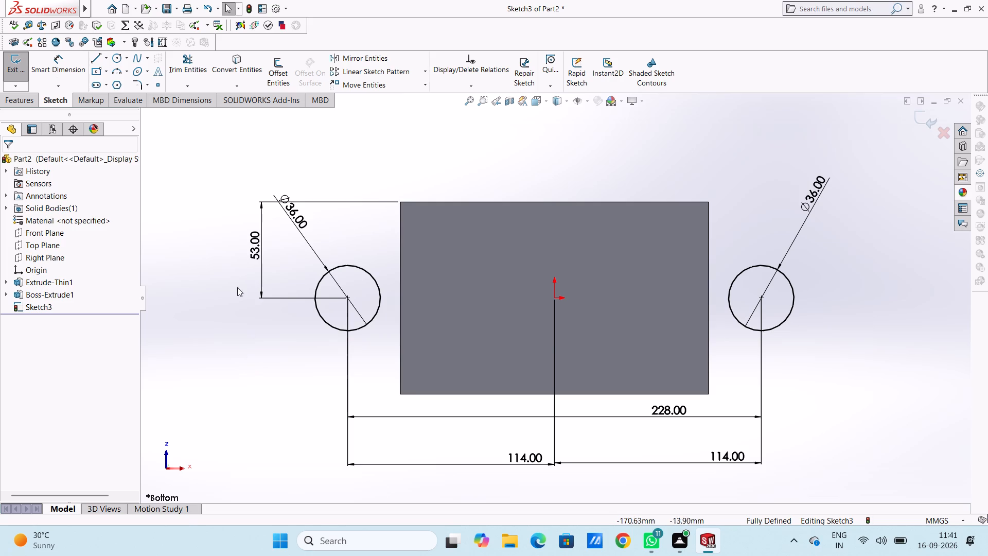
# Sketch a 228 mm horizontal line joining the centers of the two circles.
pyautogui.click(100, 58)
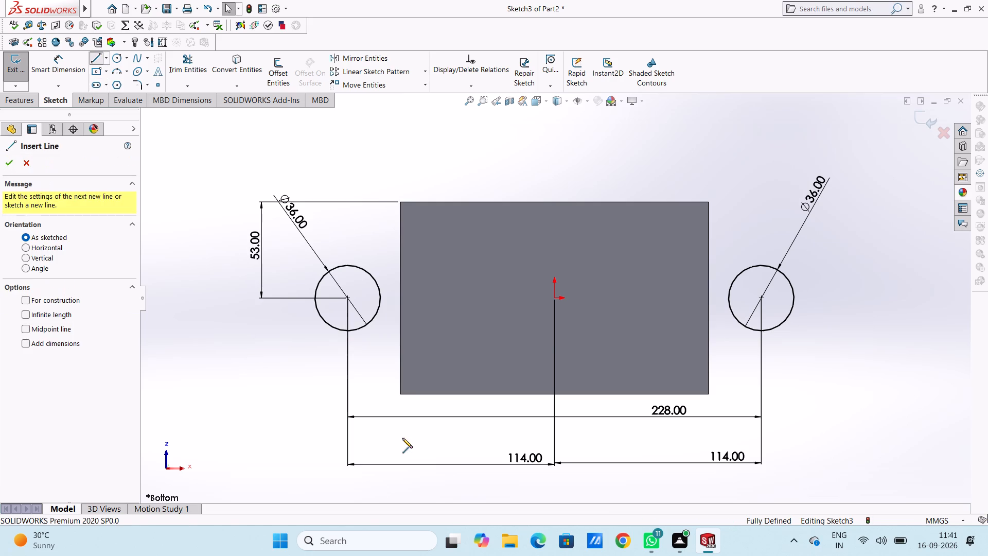
pyautogui.click(349, 299)
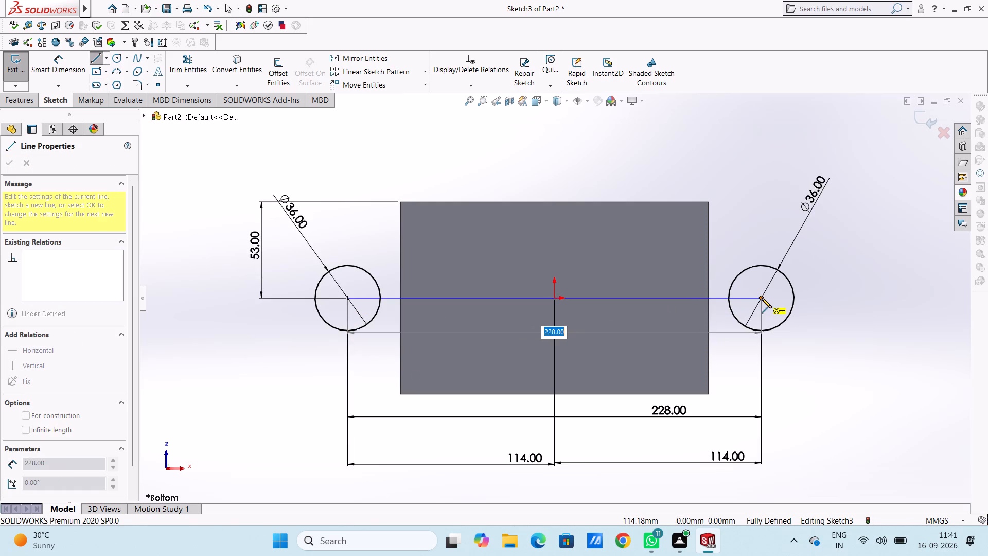
pyautogui.click(762, 298)
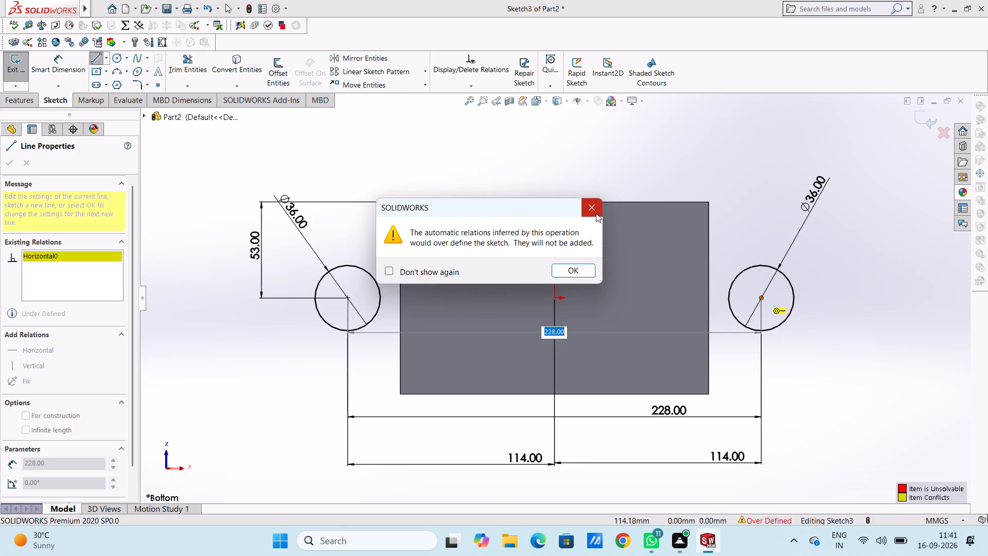
pyautogui.click(596, 212)
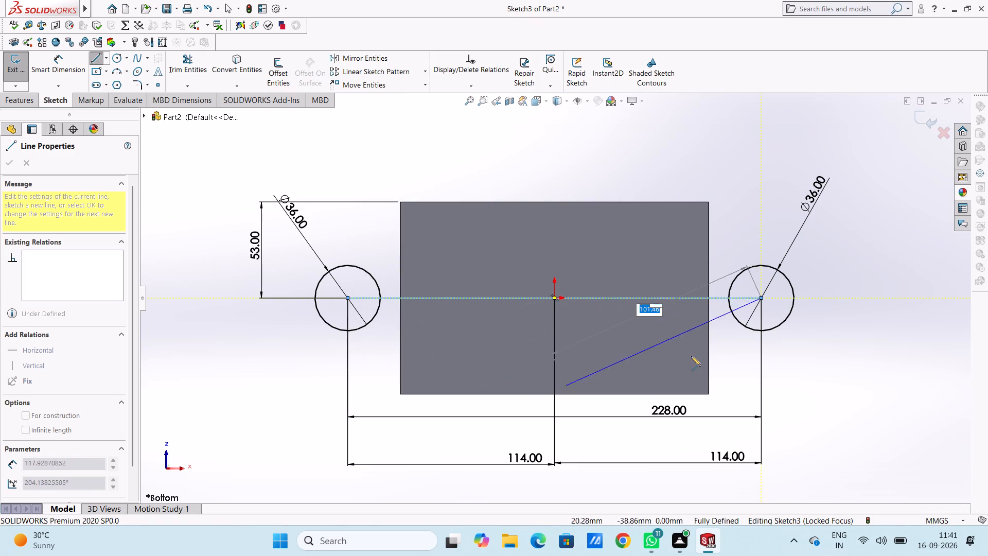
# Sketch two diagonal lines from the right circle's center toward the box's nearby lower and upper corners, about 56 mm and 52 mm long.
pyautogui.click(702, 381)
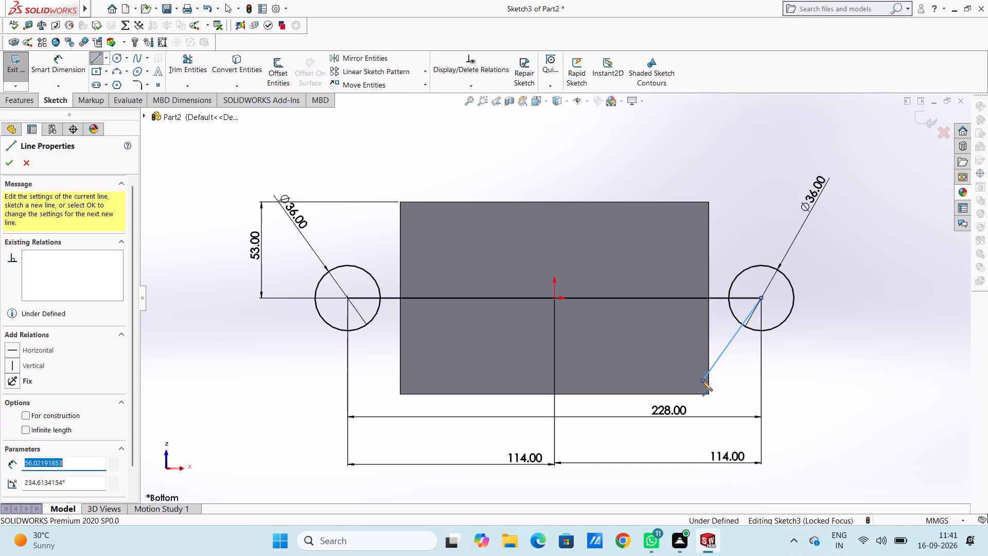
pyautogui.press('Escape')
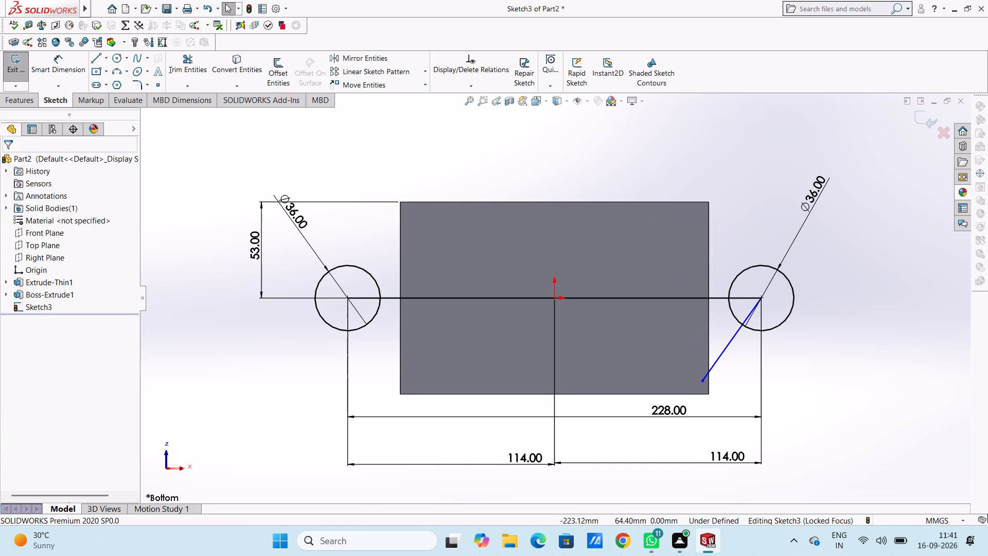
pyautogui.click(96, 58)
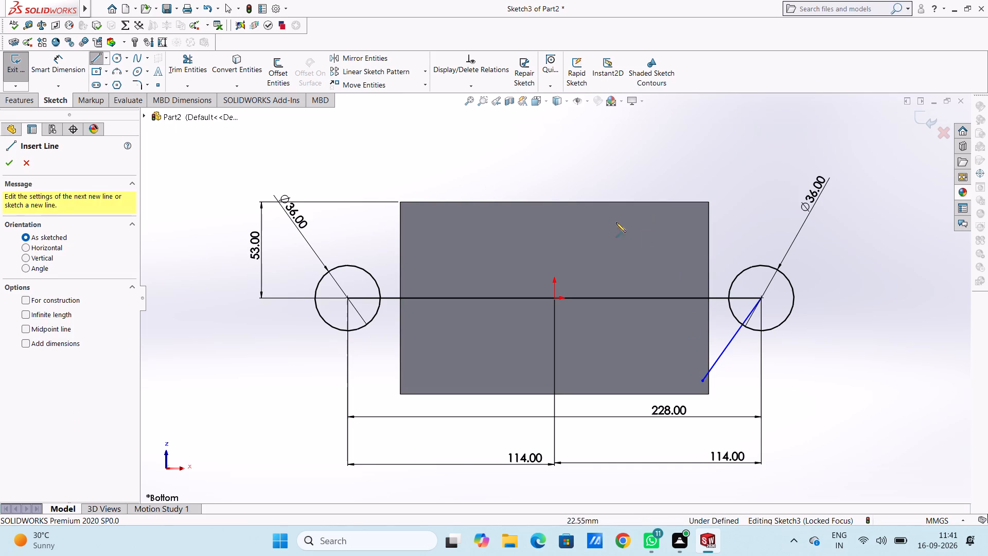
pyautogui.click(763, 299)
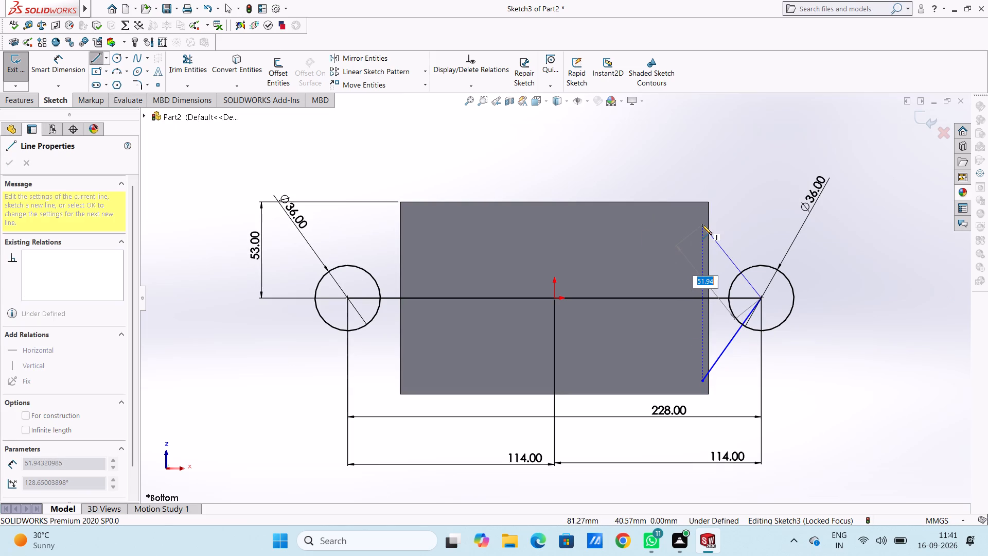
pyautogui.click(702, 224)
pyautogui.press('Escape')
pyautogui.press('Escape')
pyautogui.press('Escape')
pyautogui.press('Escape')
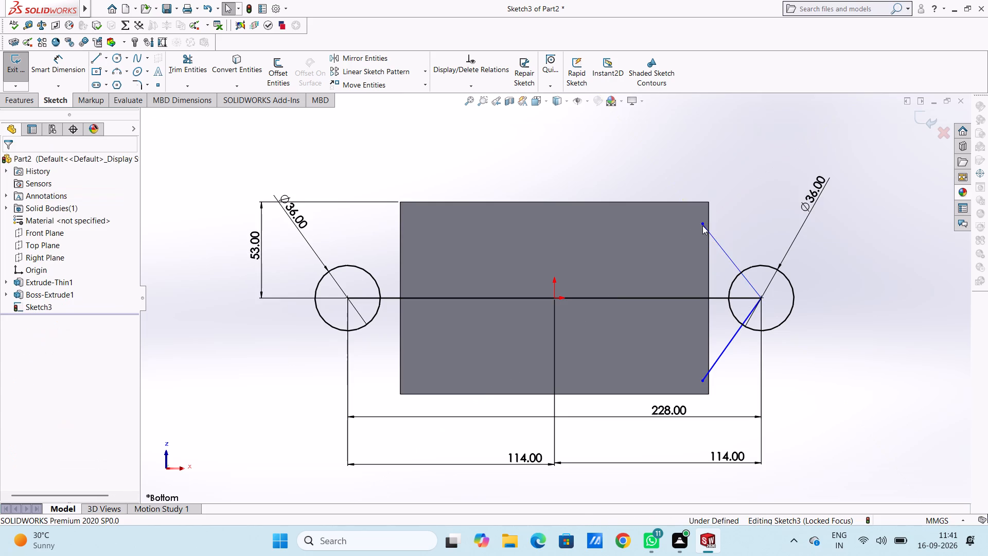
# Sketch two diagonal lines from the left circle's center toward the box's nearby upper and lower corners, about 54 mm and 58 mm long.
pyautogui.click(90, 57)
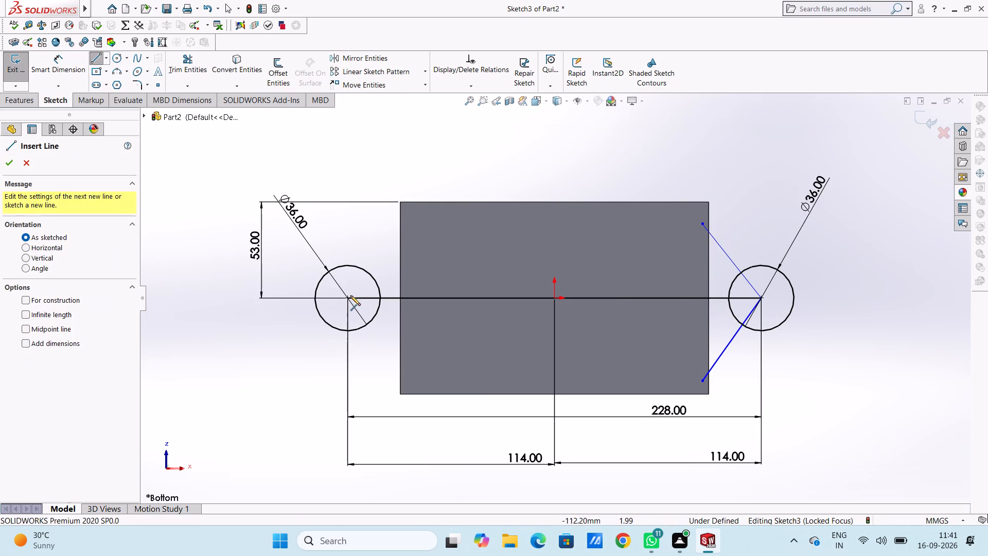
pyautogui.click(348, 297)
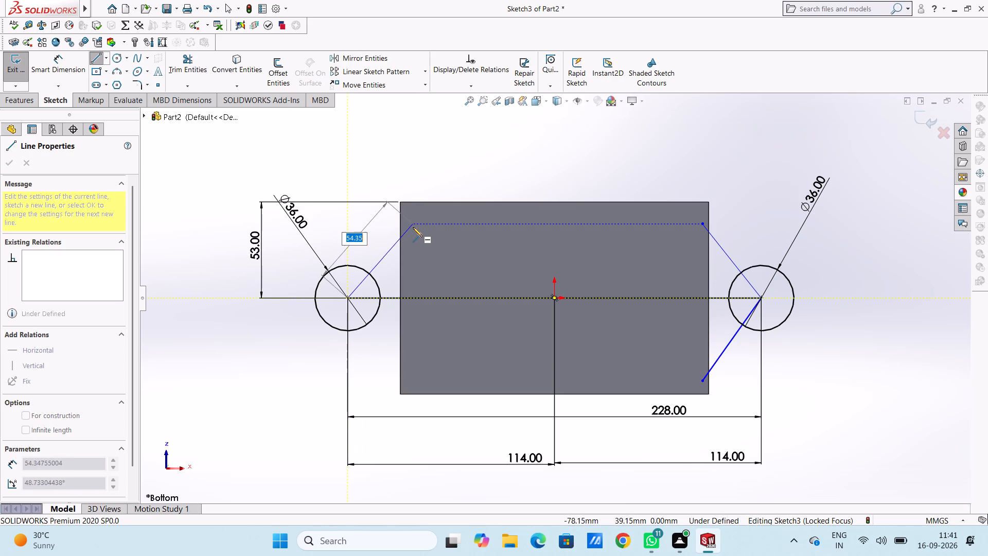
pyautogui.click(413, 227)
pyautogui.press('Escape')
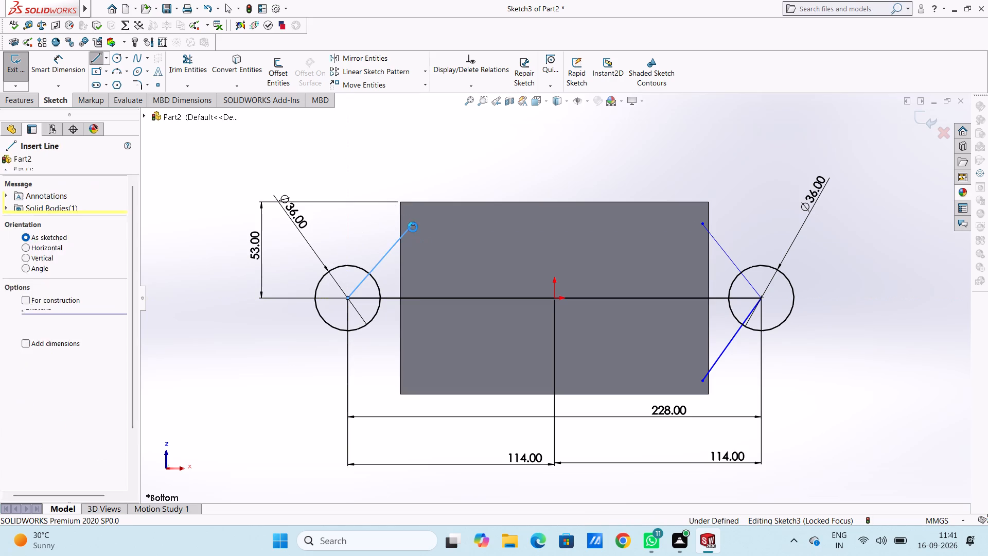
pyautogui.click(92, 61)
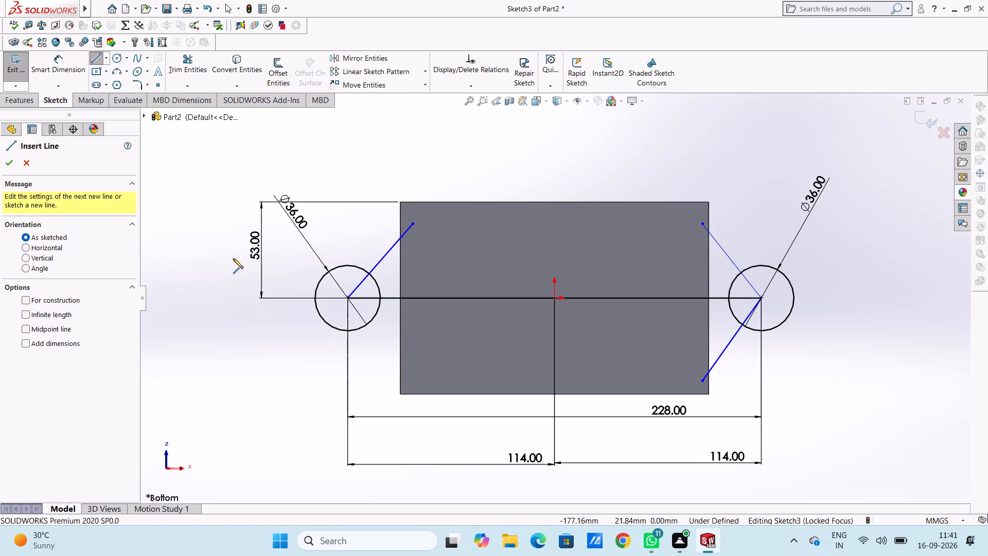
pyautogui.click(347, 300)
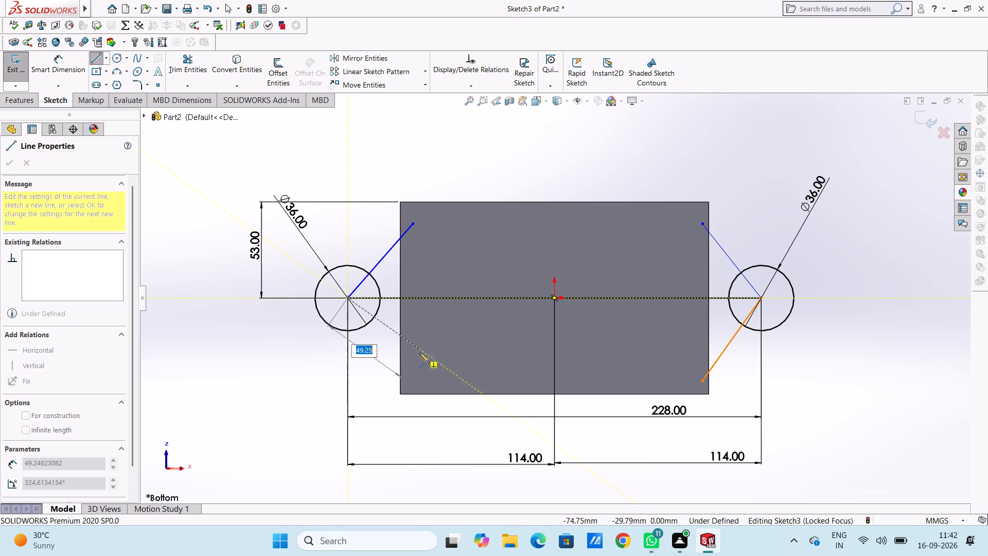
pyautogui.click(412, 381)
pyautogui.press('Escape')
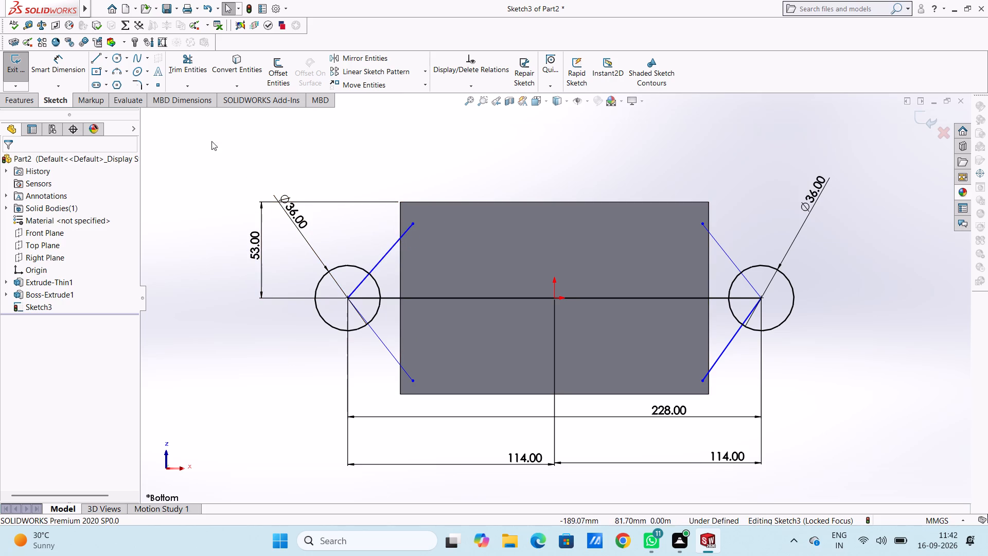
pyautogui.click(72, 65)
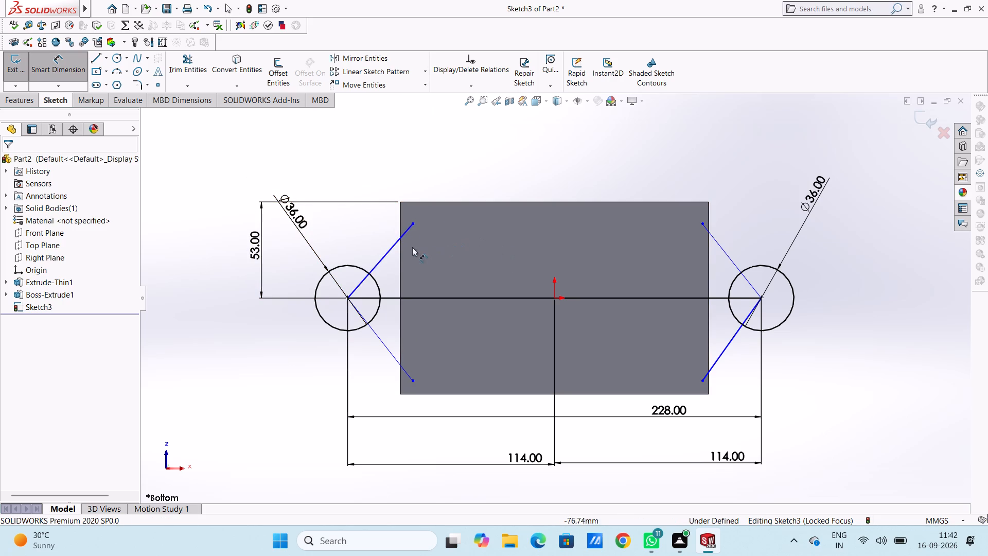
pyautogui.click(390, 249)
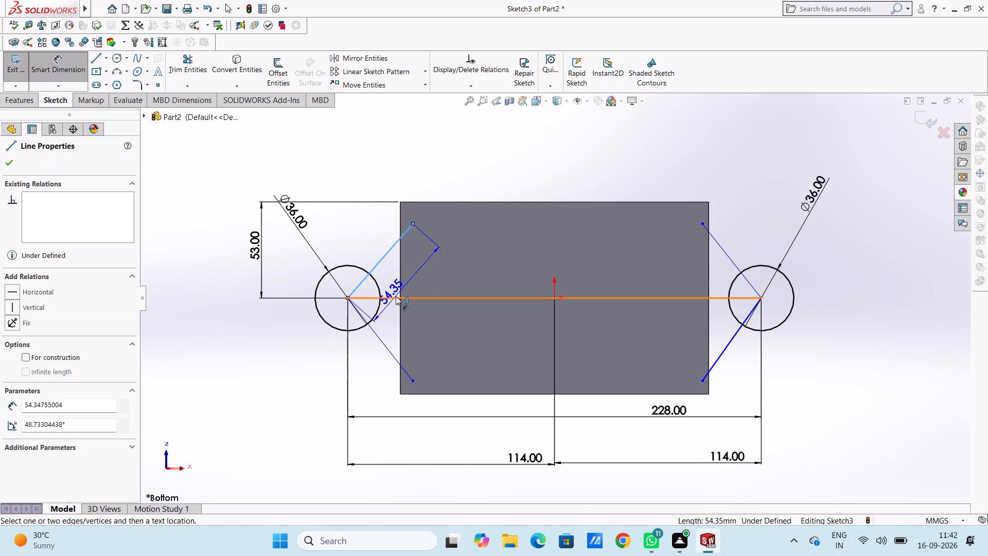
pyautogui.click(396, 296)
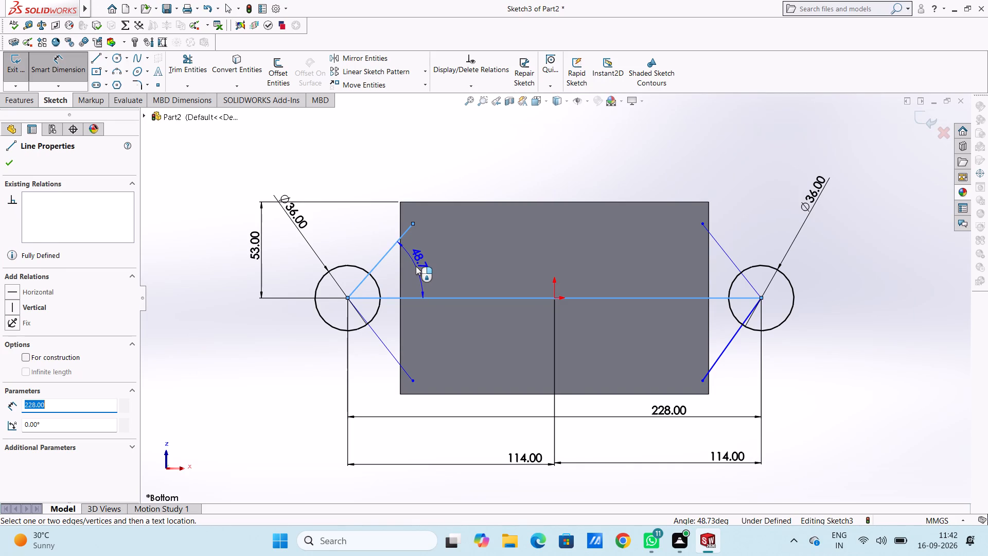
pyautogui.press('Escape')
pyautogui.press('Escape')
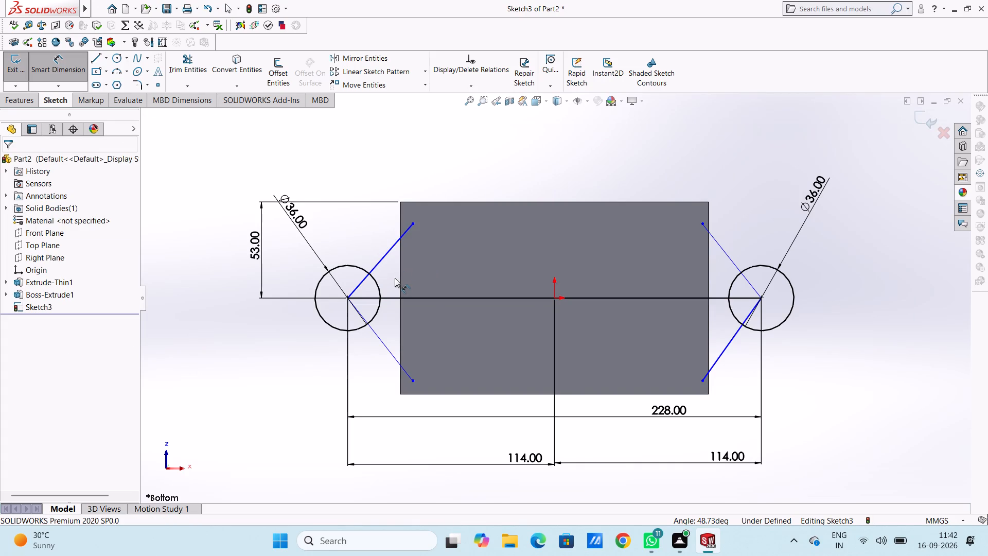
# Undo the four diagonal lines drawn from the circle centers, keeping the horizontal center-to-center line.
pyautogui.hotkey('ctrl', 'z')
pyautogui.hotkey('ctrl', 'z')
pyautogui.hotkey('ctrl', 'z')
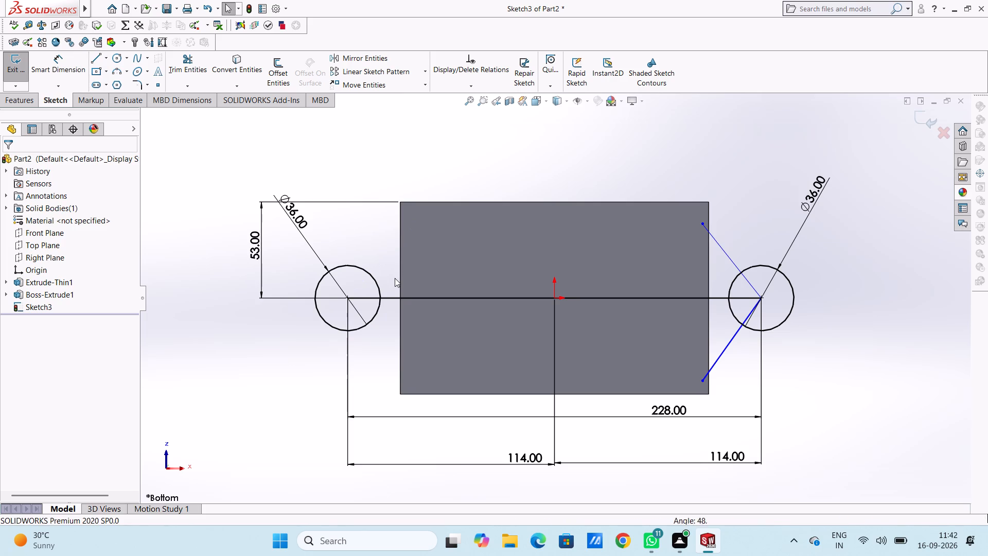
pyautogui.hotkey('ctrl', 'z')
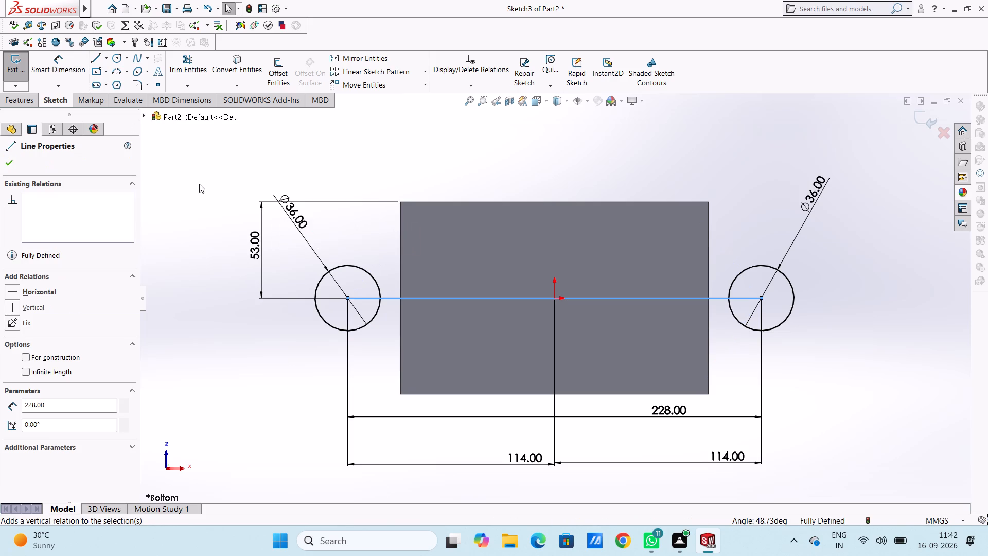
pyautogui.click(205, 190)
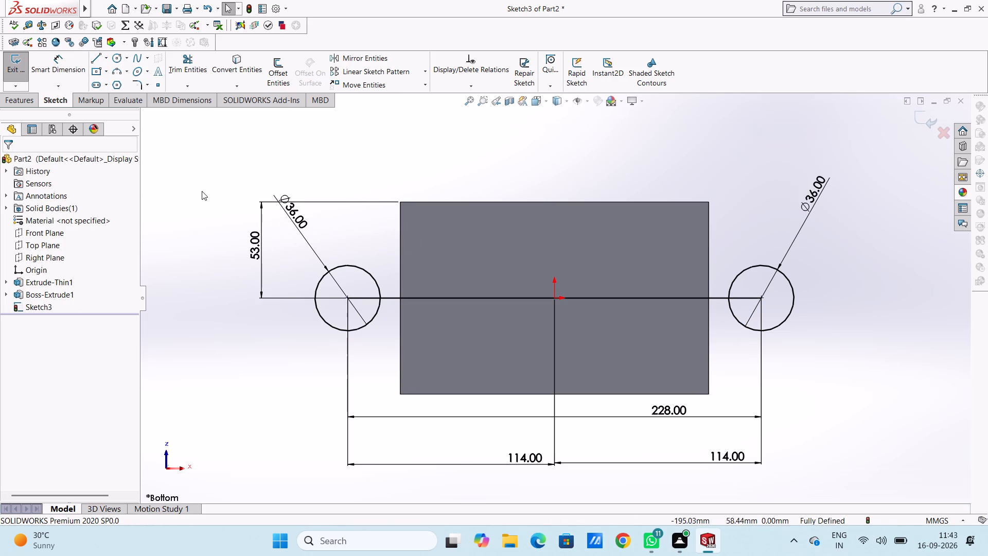
# Sketch two diverging lines from the left circle's upper and lower outer arc to points just inside the box's nearby corners.
pyautogui.click(100, 58)
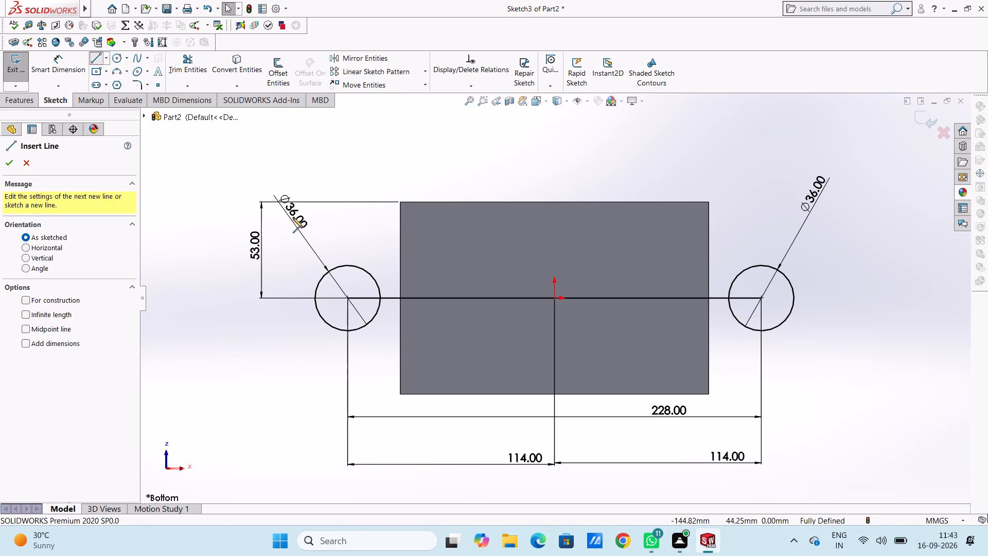
pyautogui.click(332, 268)
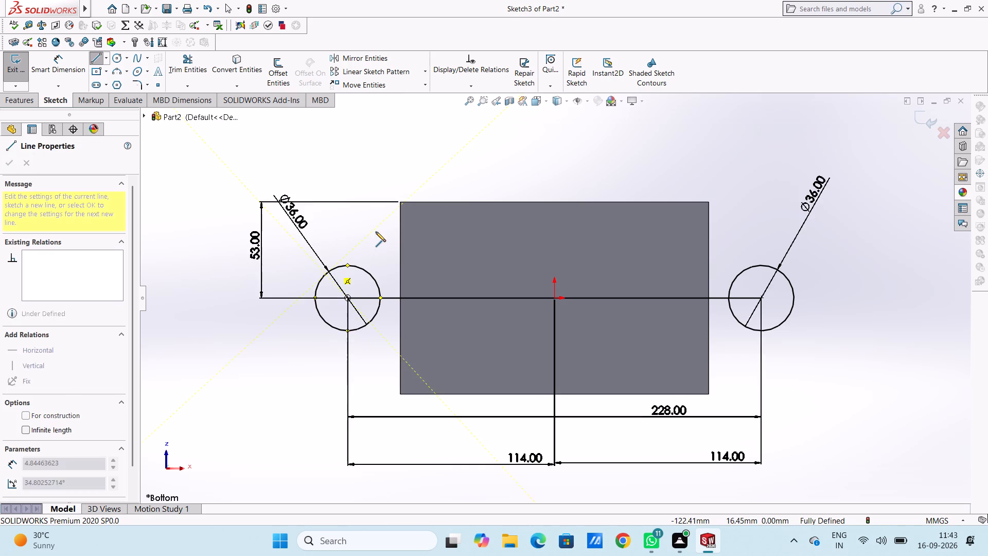
pyautogui.click(413, 216)
pyautogui.press('Escape')
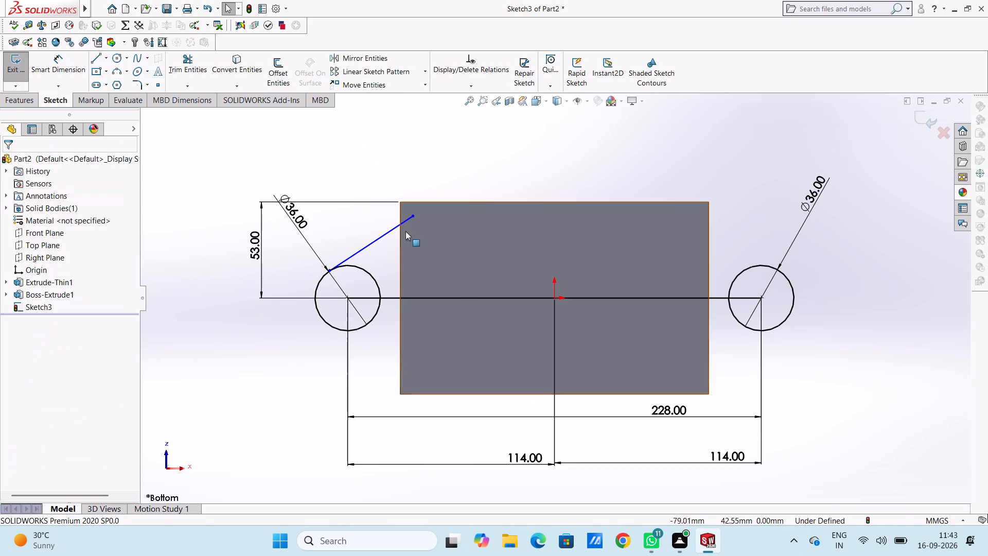
pyautogui.click(99, 60)
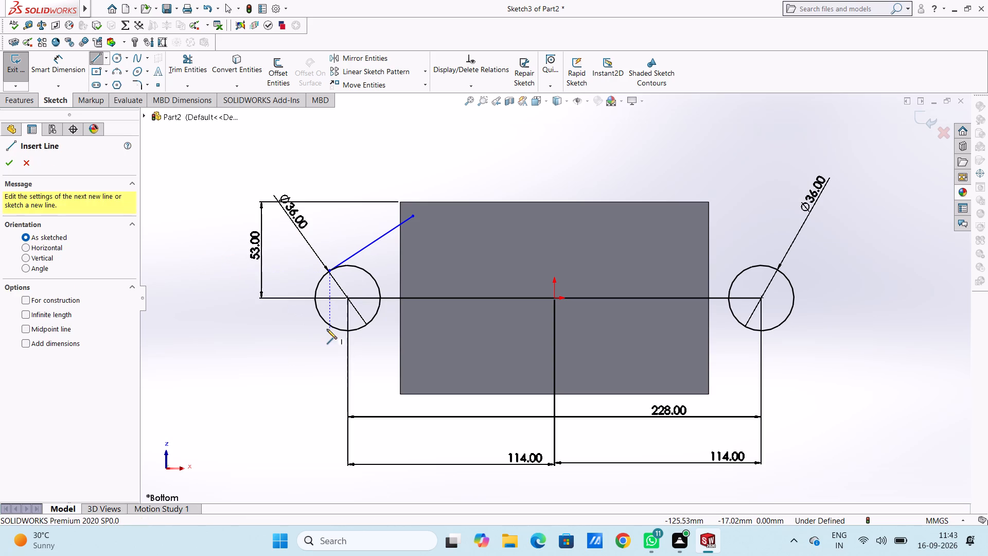
pyautogui.click(330, 324)
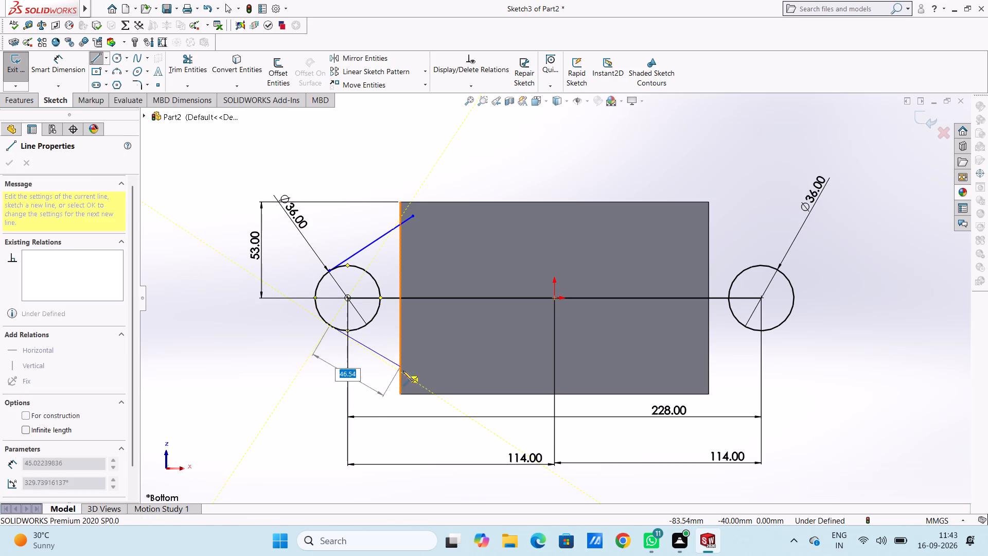
pyautogui.click(411, 380)
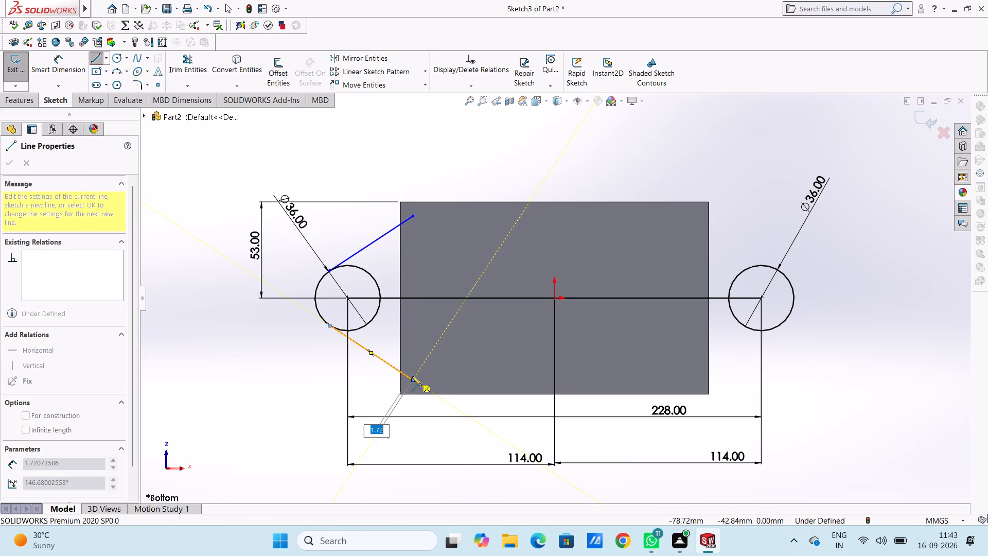
pyautogui.press('Escape')
pyautogui.press('Escape')
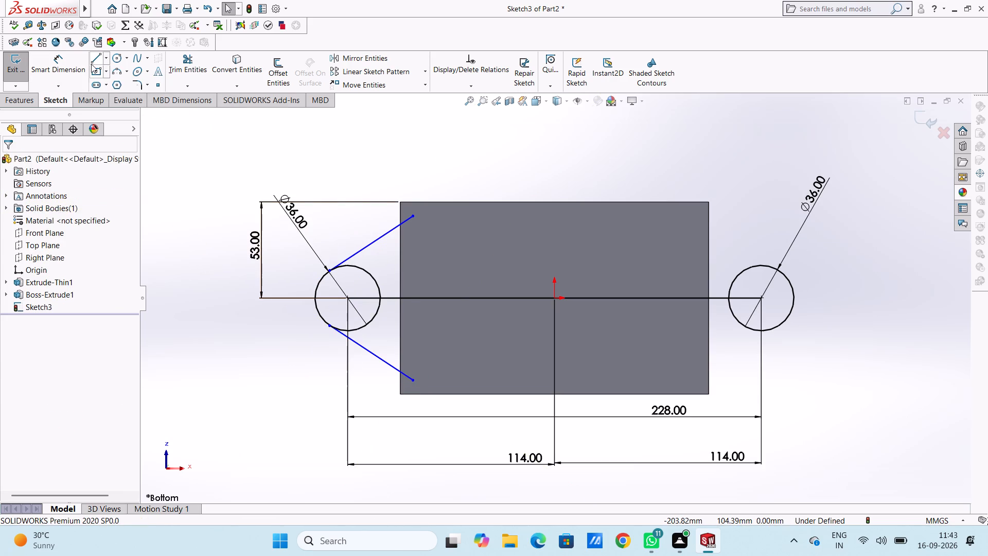
# Sketch two lines tangent to the right circle's outer arc, about 55 mm and 58 mm long, ending just inside the box's nearby upper and lower corners.
pyautogui.click(93, 60)
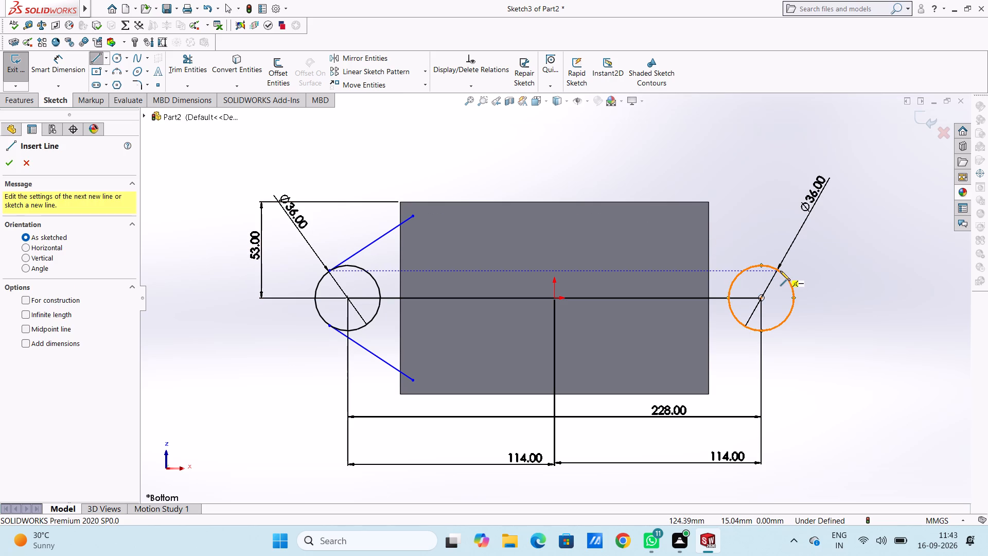
pyautogui.click(780, 271)
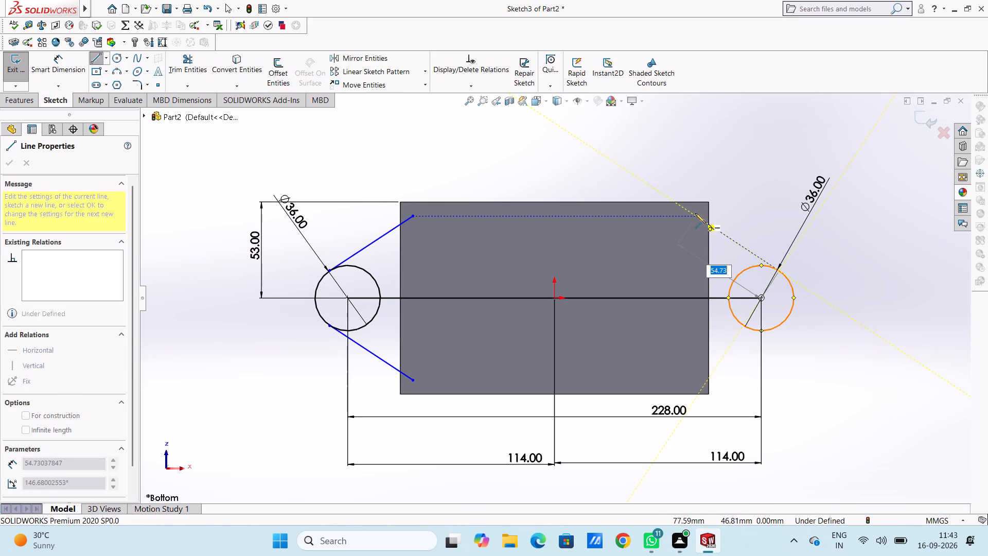
pyautogui.click(696, 215)
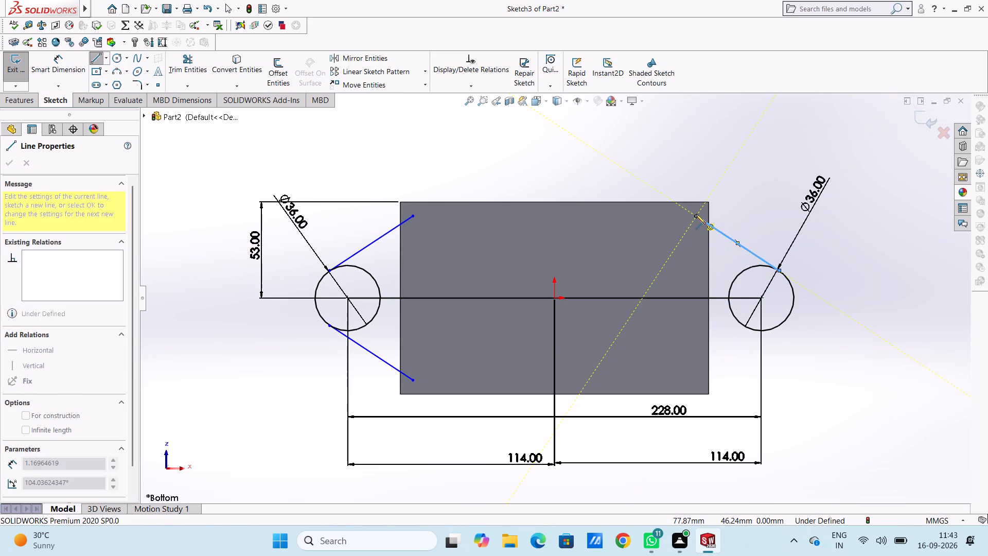
pyautogui.press('Escape')
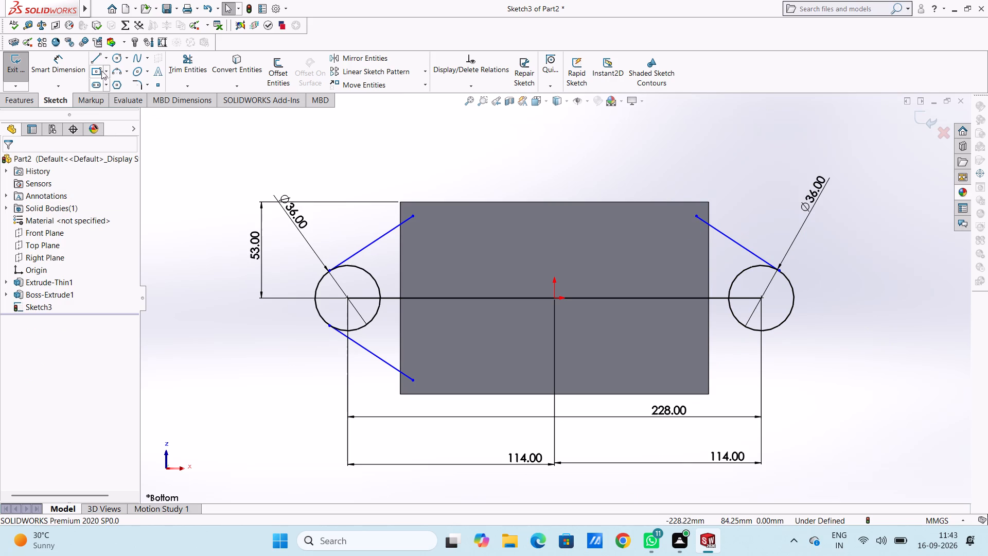
pyautogui.click(96, 60)
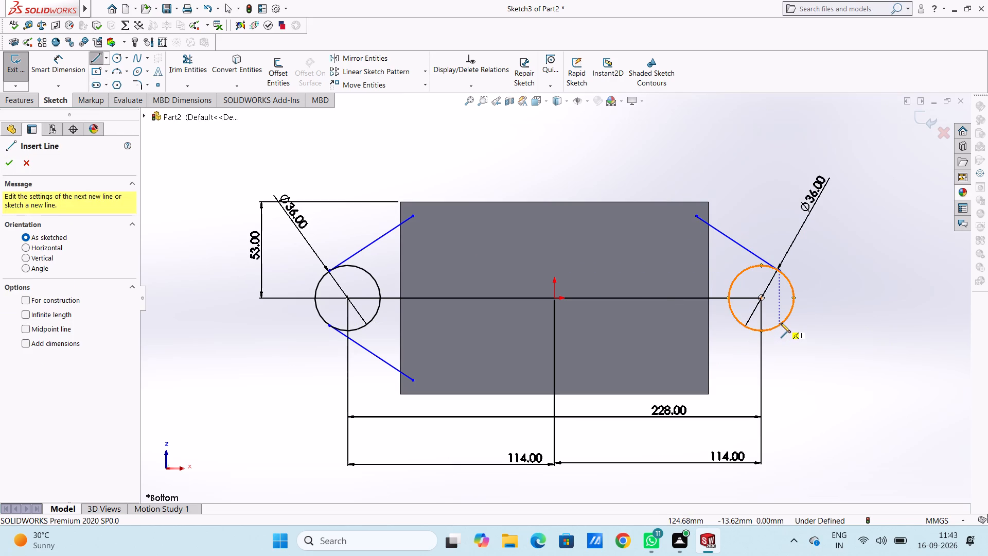
pyautogui.click(781, 323)
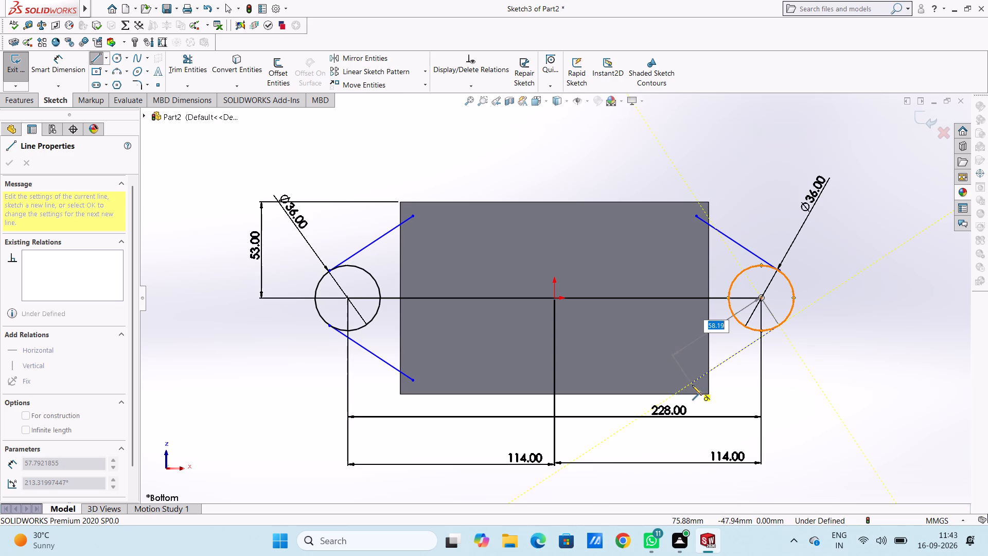
pyautogui.click(692, 385)
pyautogui.press('Escape')
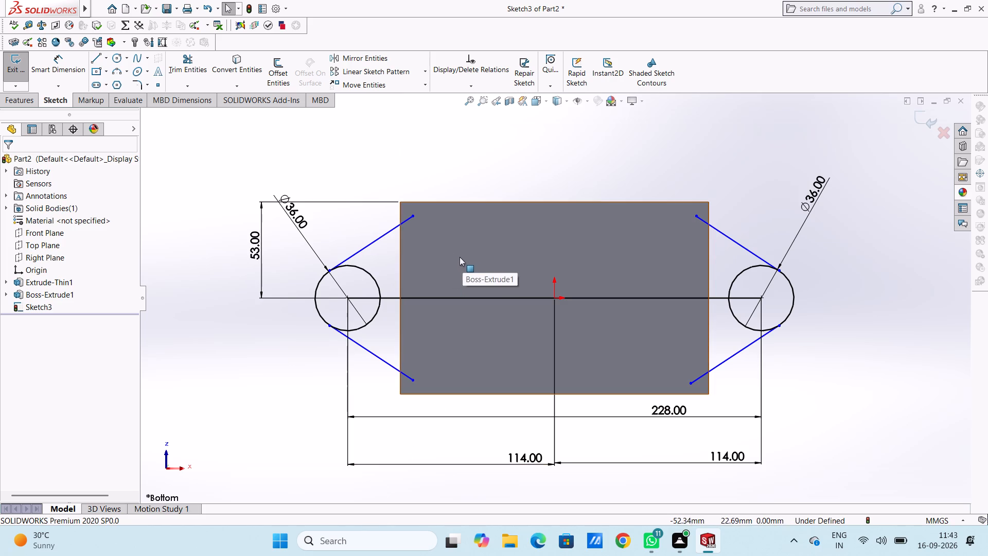
# Dimension the angles of the left circle's upper and lower tangent lines to the horizontal center line at 40° each.
pyautogui.click(58, 57)
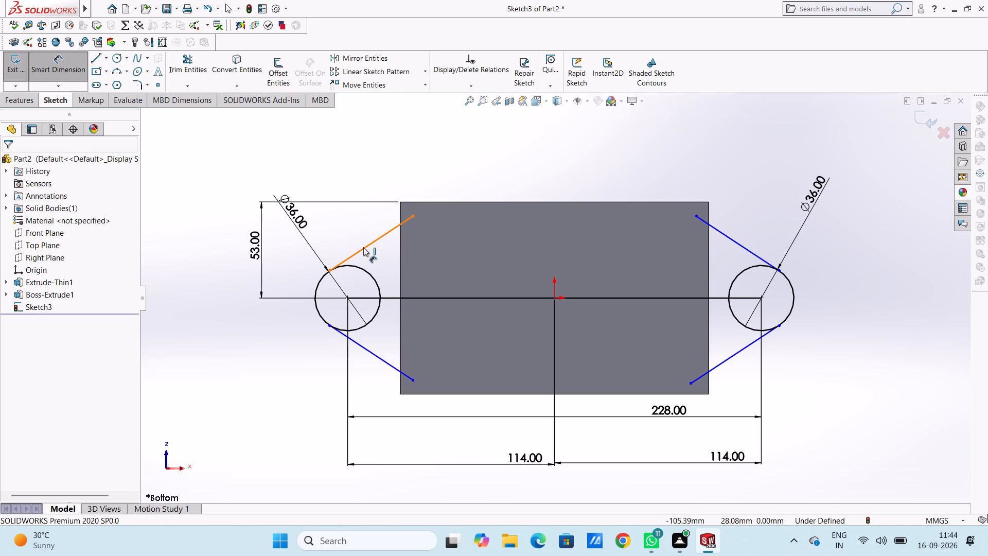
pyautogui.click(363, 247)
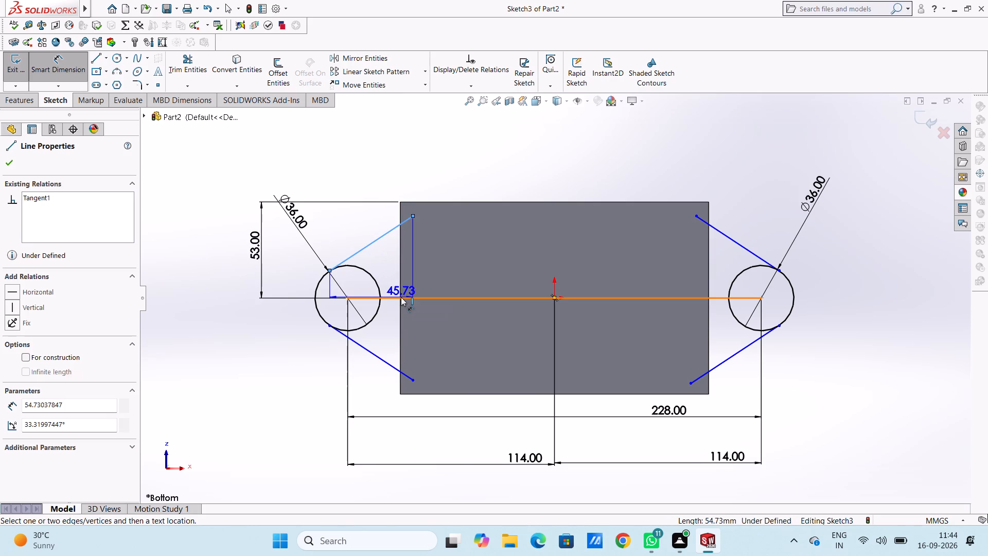
pyautogui.click(401, 297)
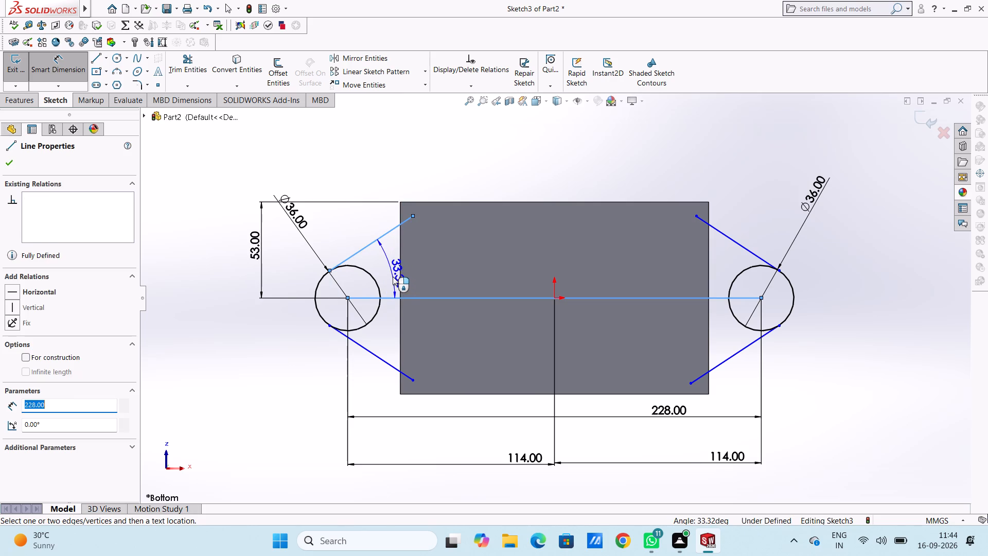
pyautogui.click(393, 276)
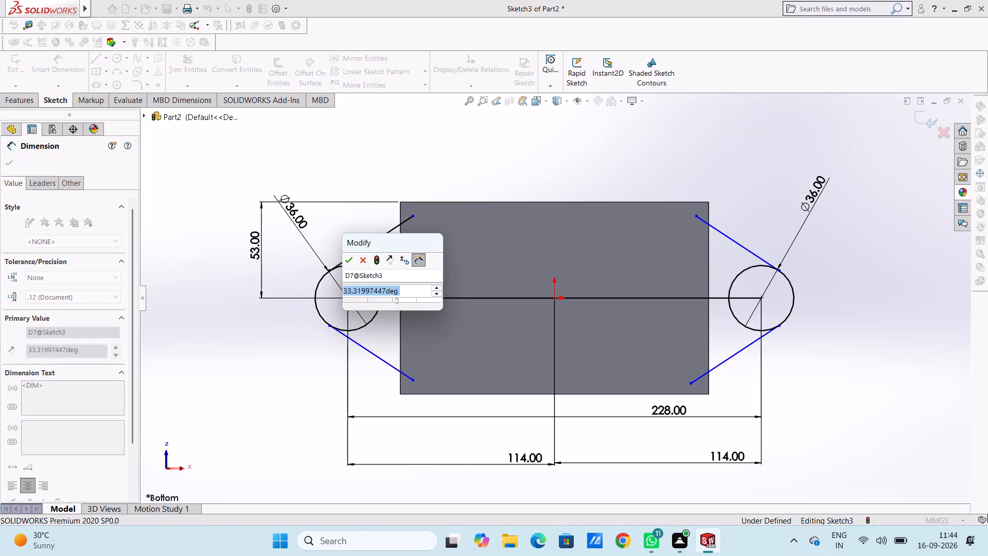
pyautogui.write('40')
pyautogui.press('Return')
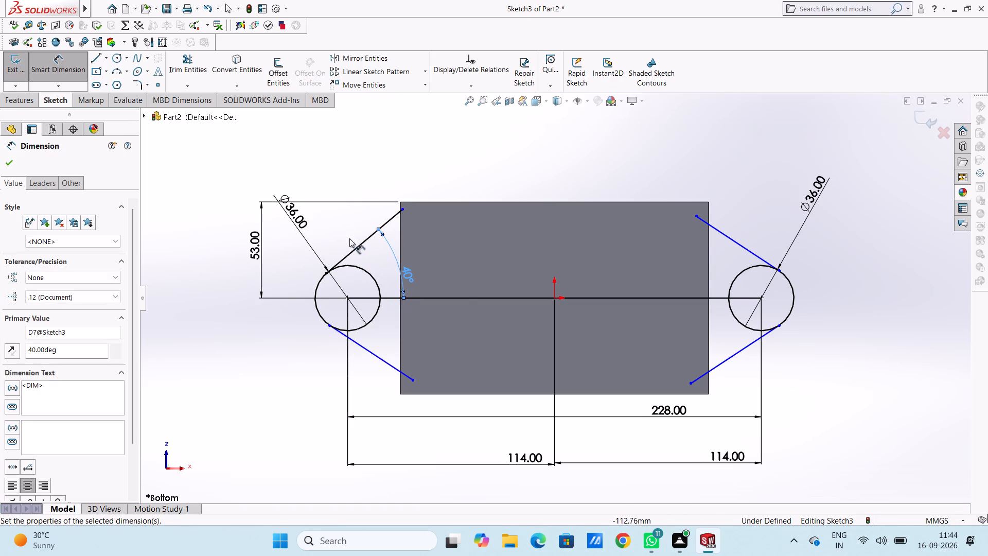
pyautogui.click(396, 299)
pyautogui.click(387, 363)
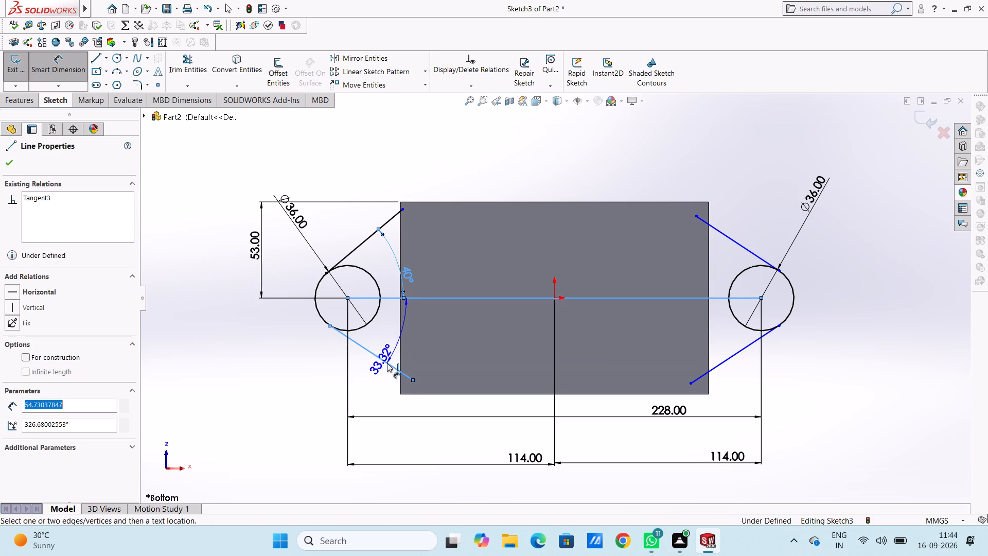
pyautogui.click(402, 344)
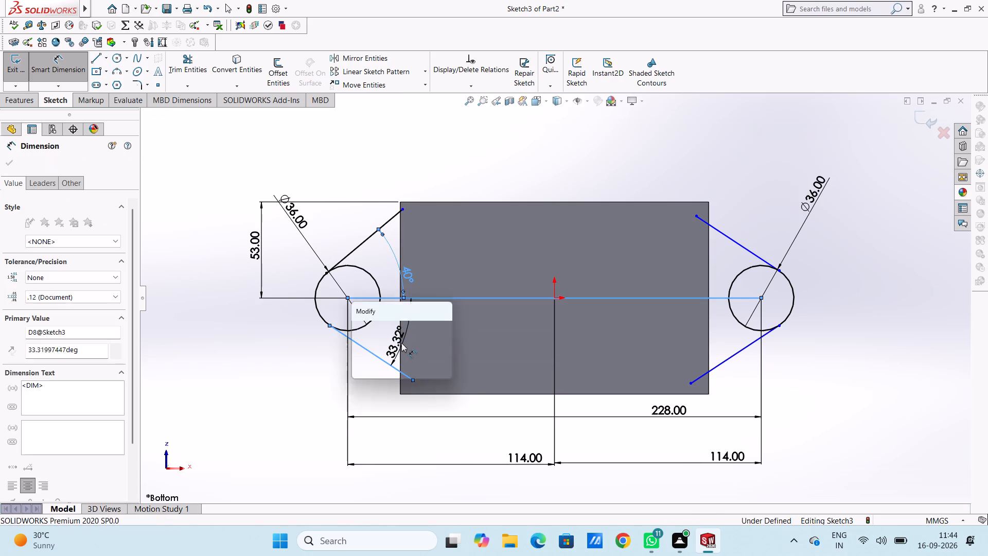
pyautogui.write('40')
pyautogui.press('Return')
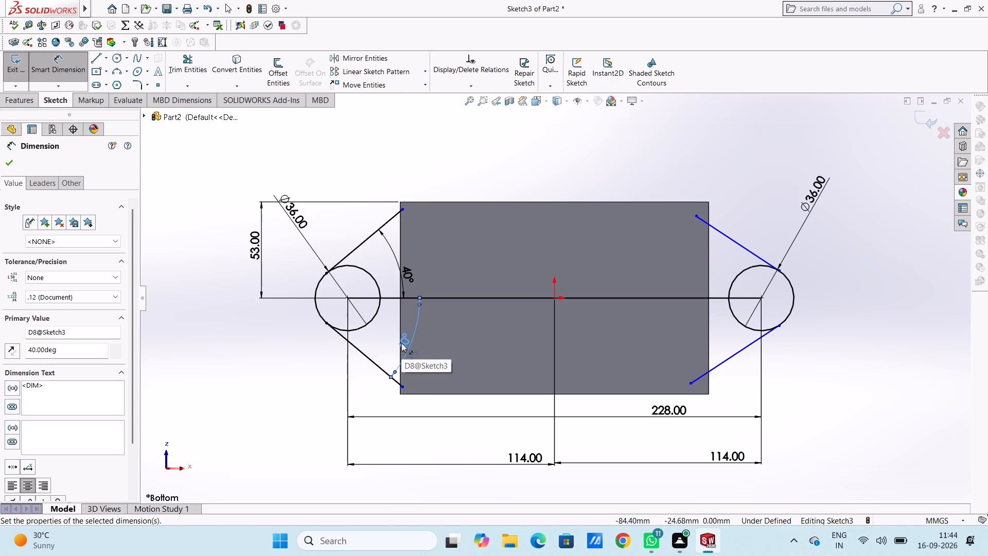
pyautogui.click(313, 353)
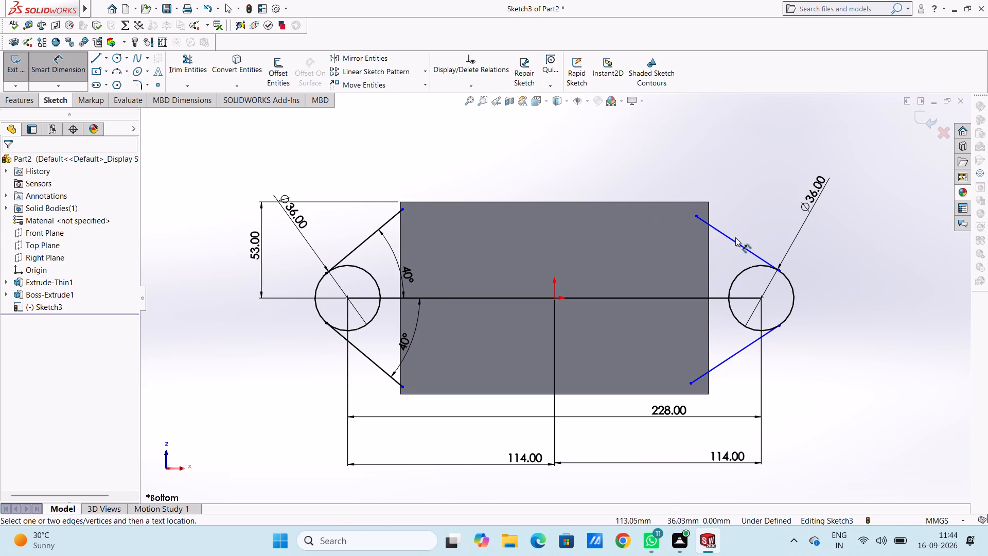
# Dimension the angles of the right circle's upper and lower tangent lines to the horizontal center line at 40° each.
pyautogui.click(733, 239)
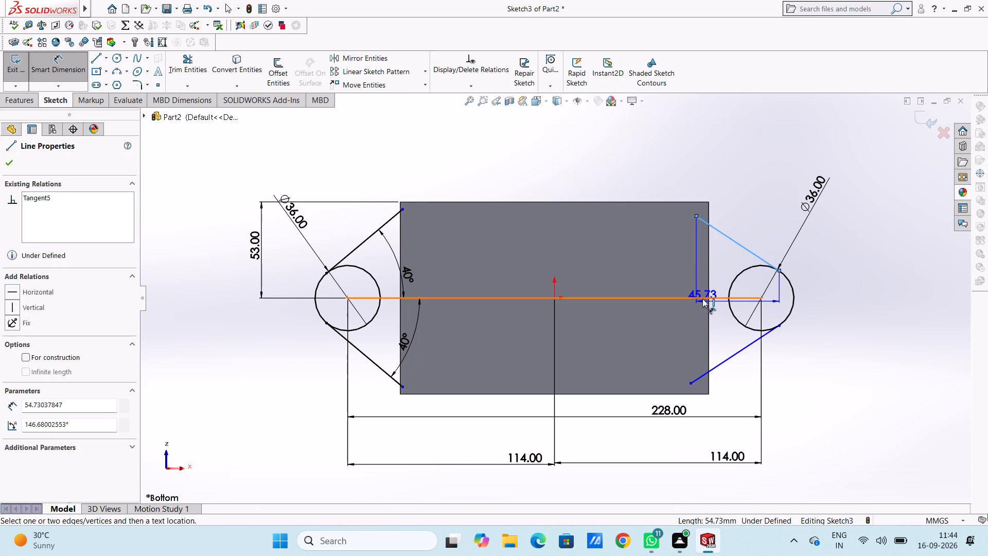
pyautogui.click(702, 299)
pyautogui.click(708, 273)
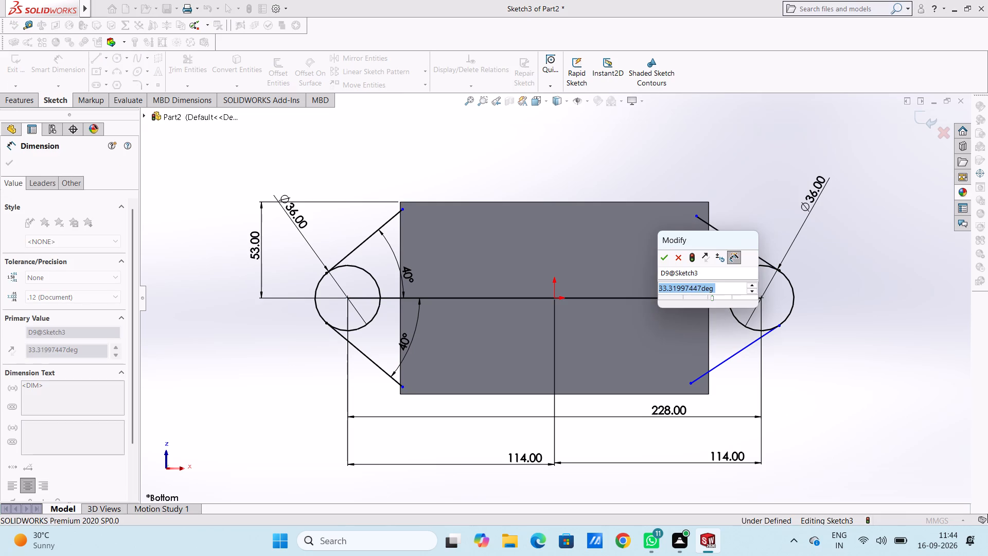
pyautogui.write('40')
pyautogui.press('Return')
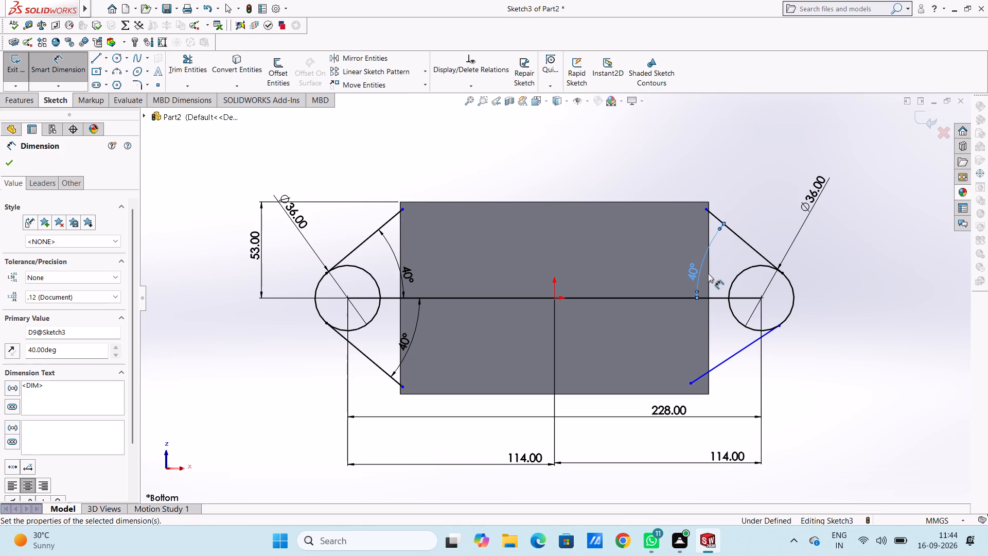
pyautogui.click(713, 270)
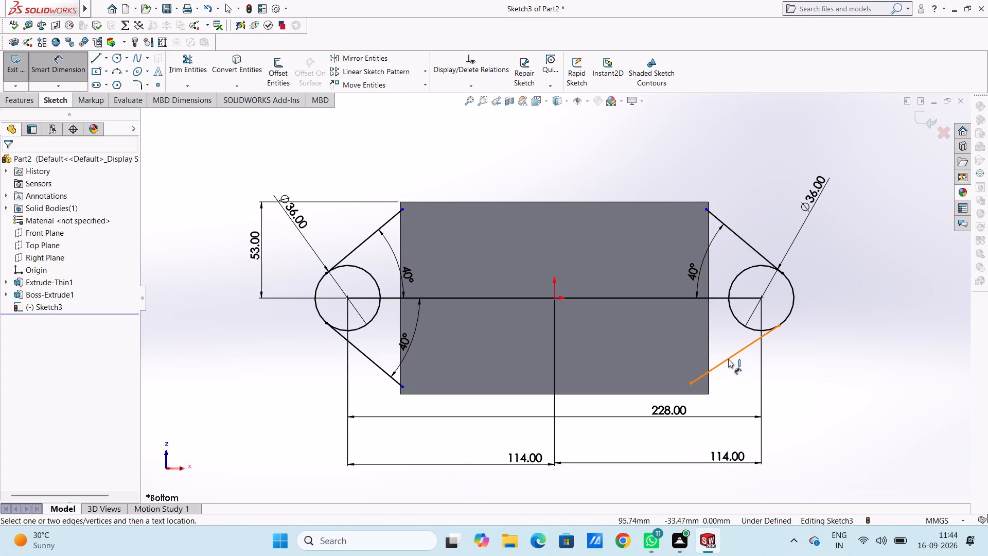
pyautogui.click(728, 359)
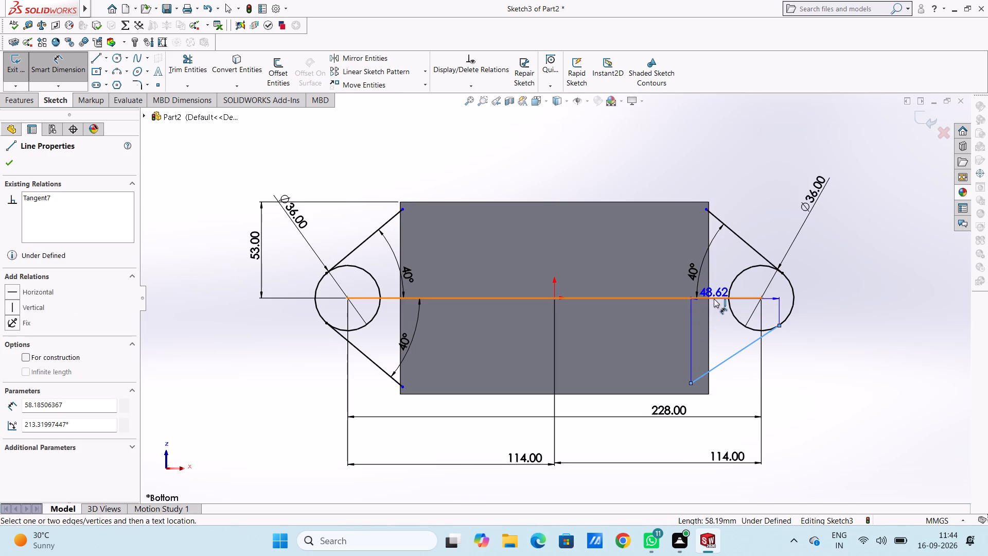
pyautogui.click(714, 299)
pyautogui.click(701, 327)
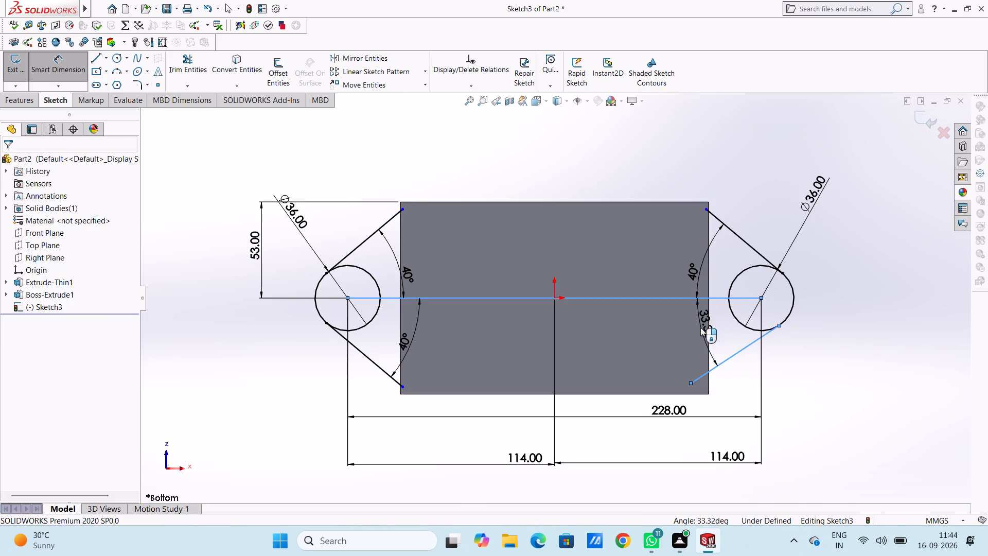
pyautogui.write('40')
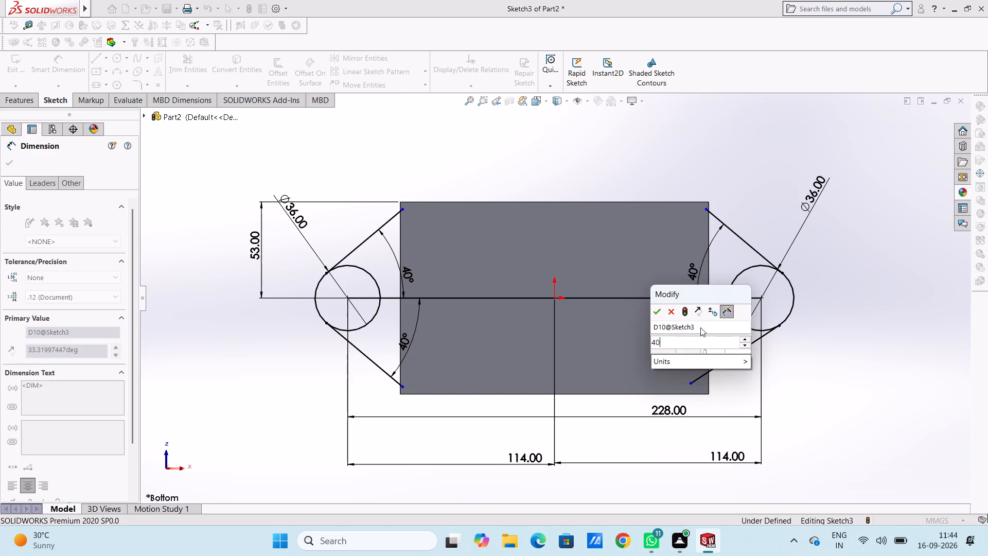
pyautogui.press('Return')
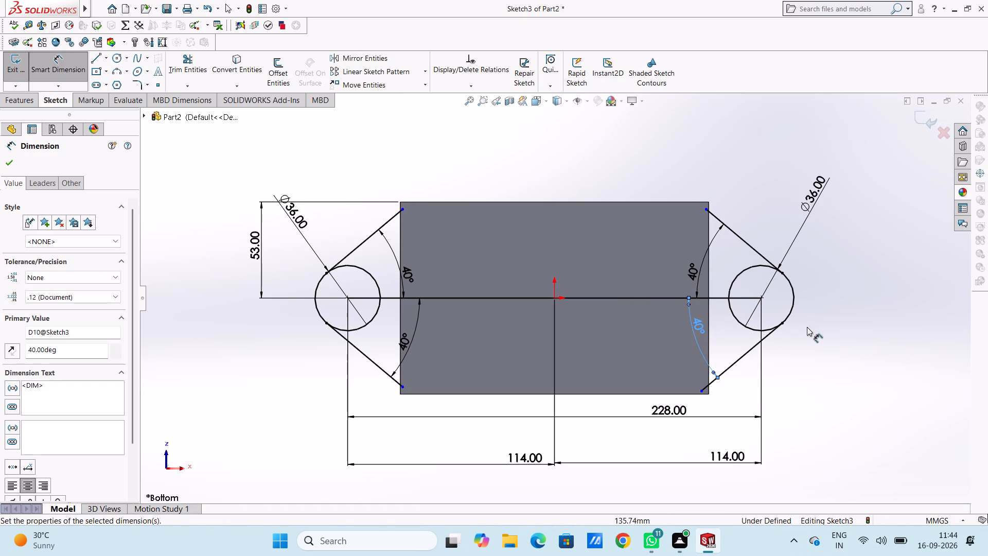
pyautogui.click(829, 352)
pyautogui.press('Escape')
pyautogui.press('Escape')
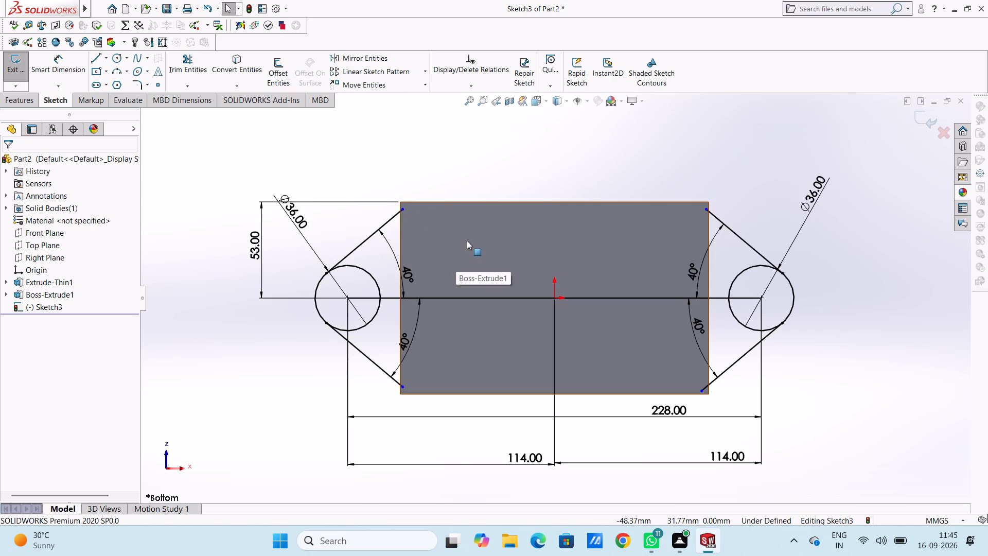
# Sketch a 106 mm vertical line along the box's left edge, from its upper corner to its lower corner.
pyautogui.click(94, 58)
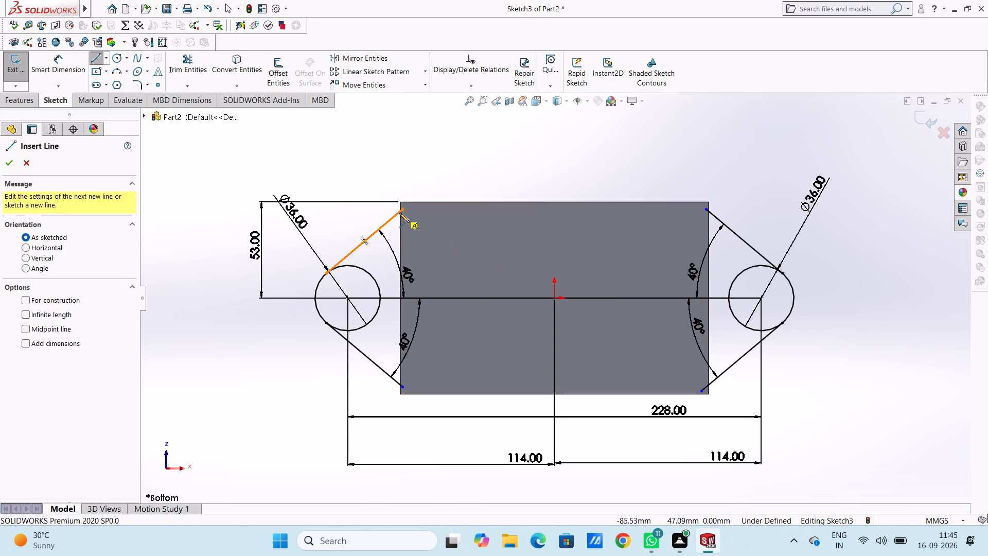
pyautogui.scroll(-4, 405, 219)
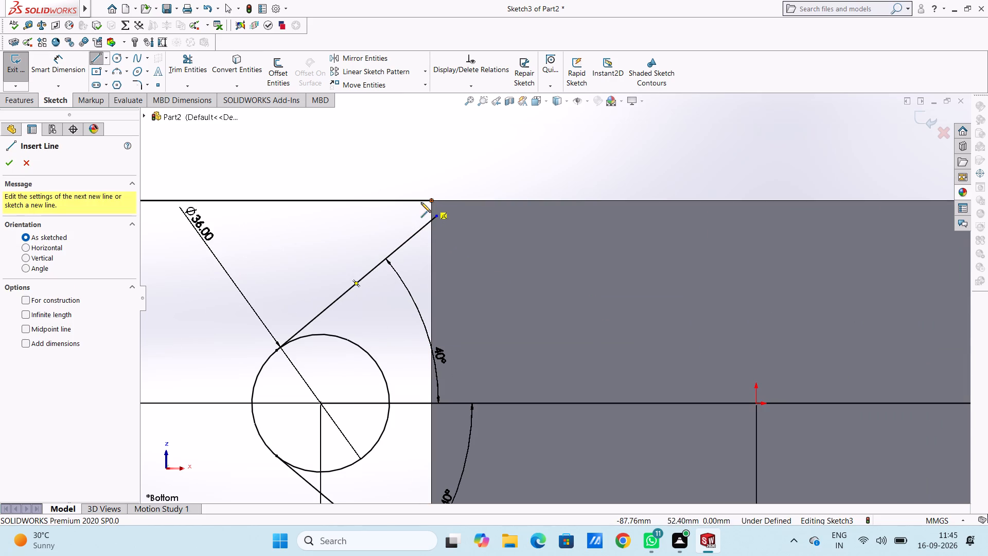
pyautogui.click(431, 200)
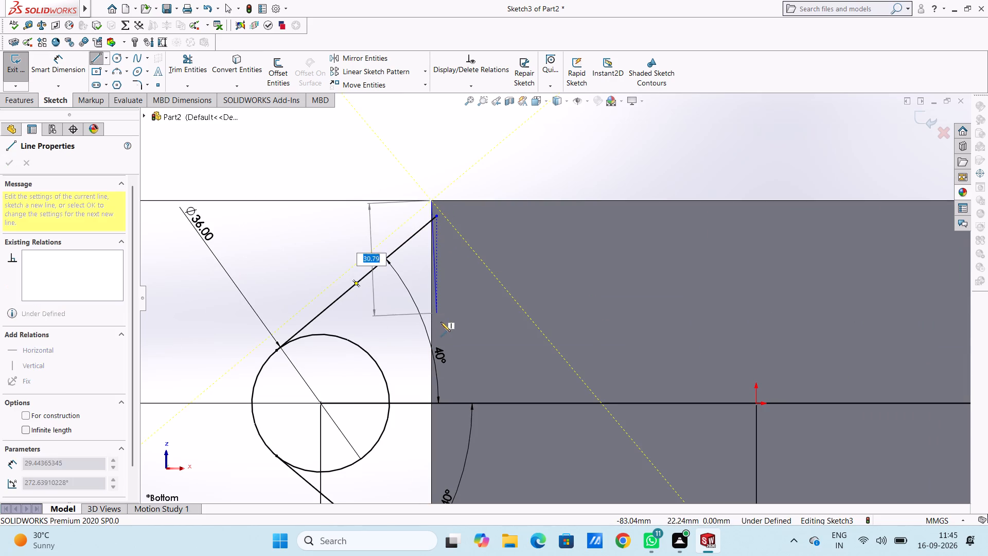
pyautogui.scroll(-1, 442, 326)
pyautogui.scroll(7, 442, 326)
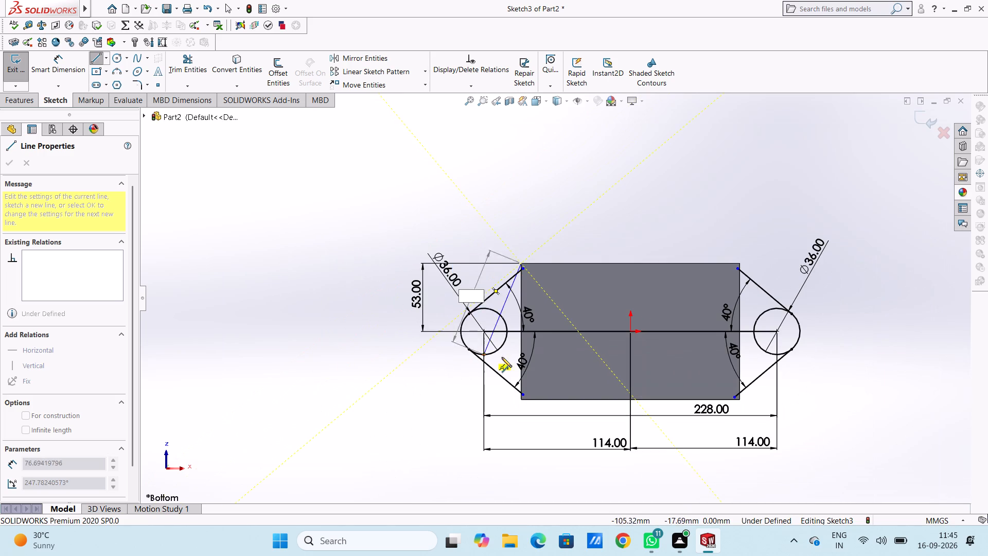
pyautogui.click(521, 399)
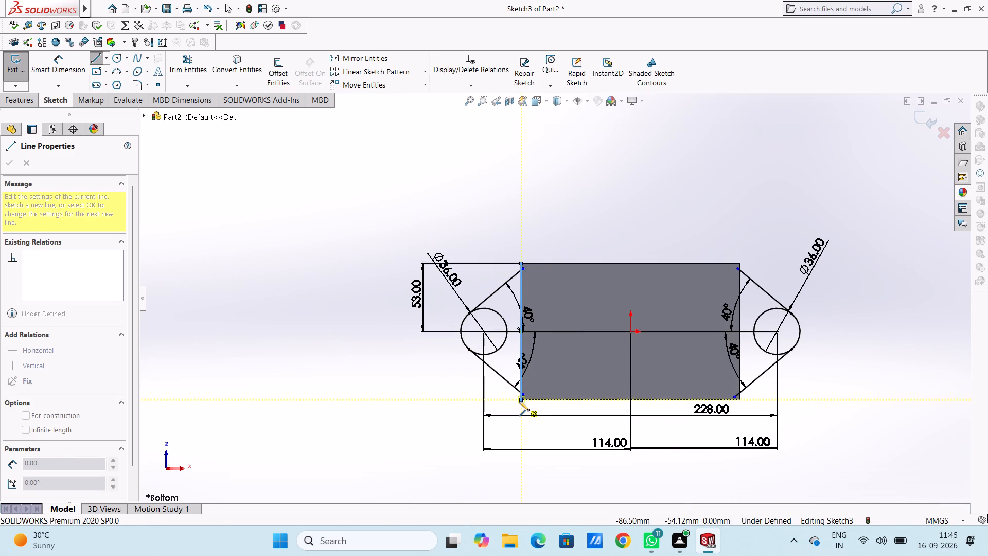
pyautogui.press('Escape')
pyautogui.press('Escape')
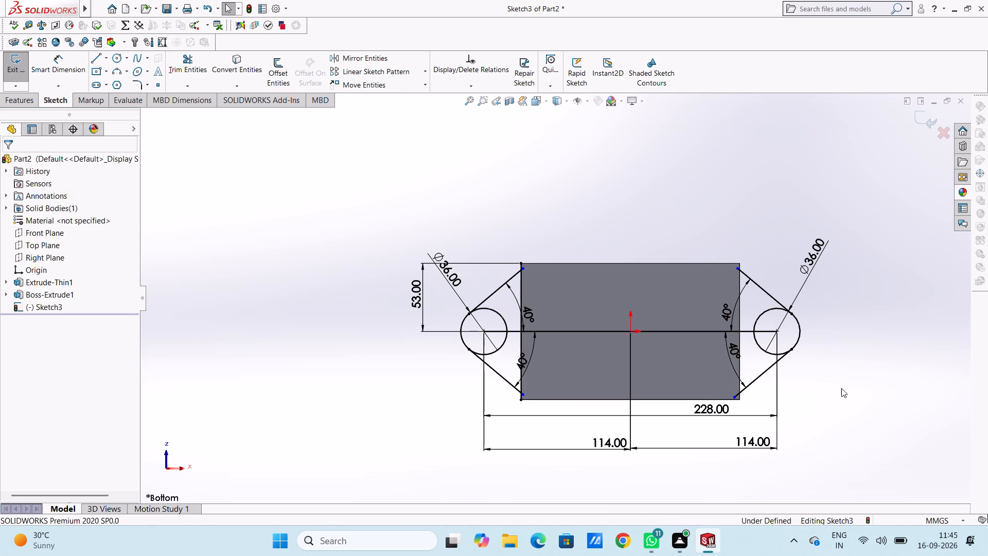
# Sketch a 106 mm vertical line along the box's right edge, from its upper corner to its lower corner.
pyautogui.scroll(-2, 831, 395)
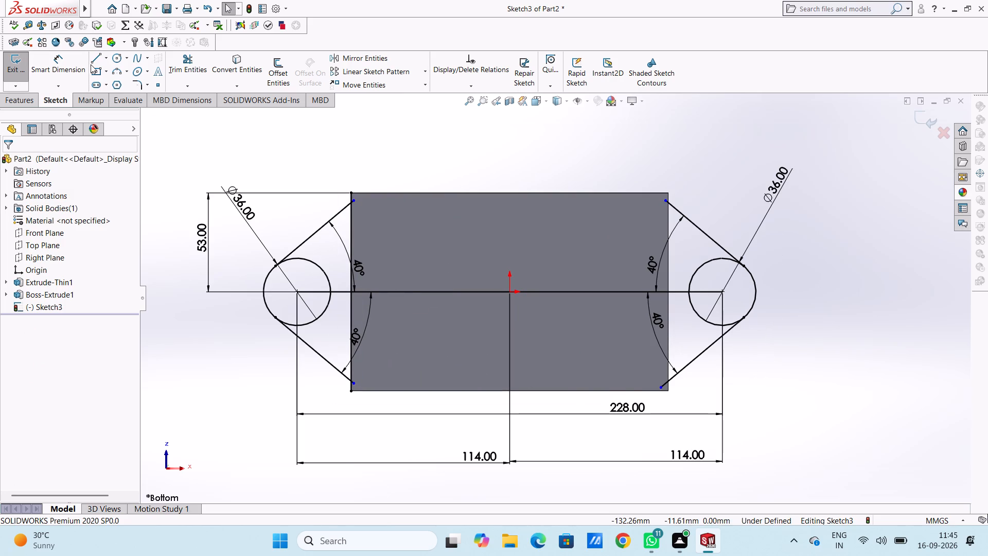
pyautogui.click(97, 59)
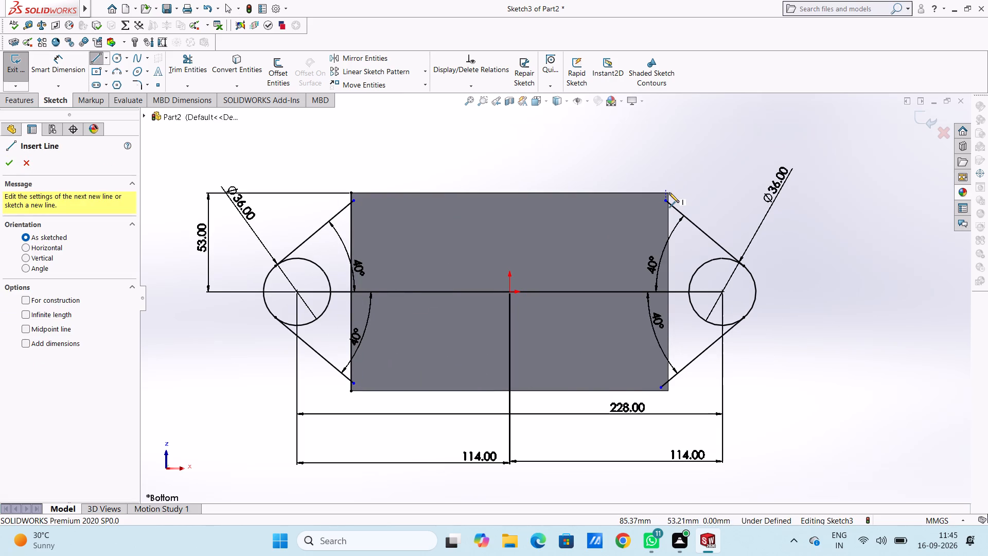
pyautogui.click(668, 192)
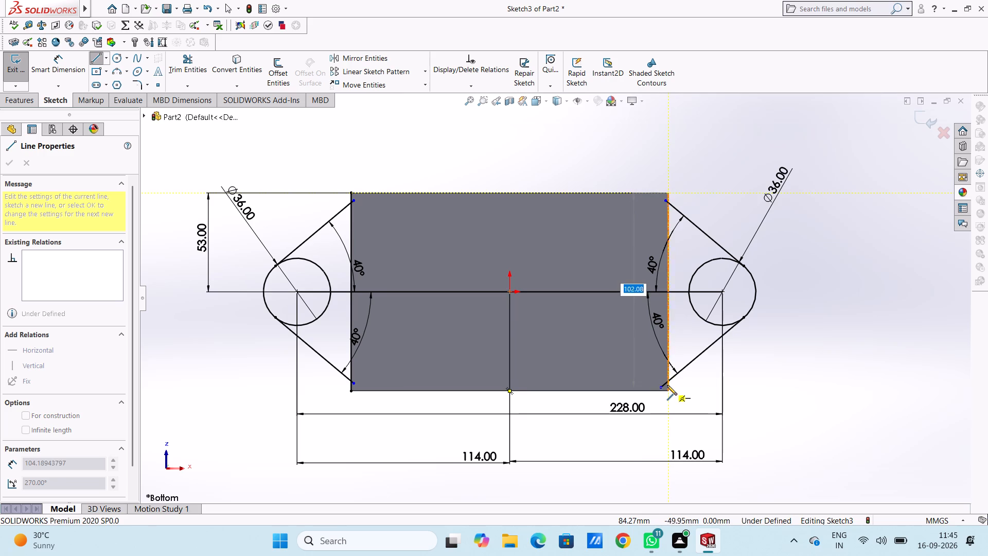
pyautogui.click(667, 391)
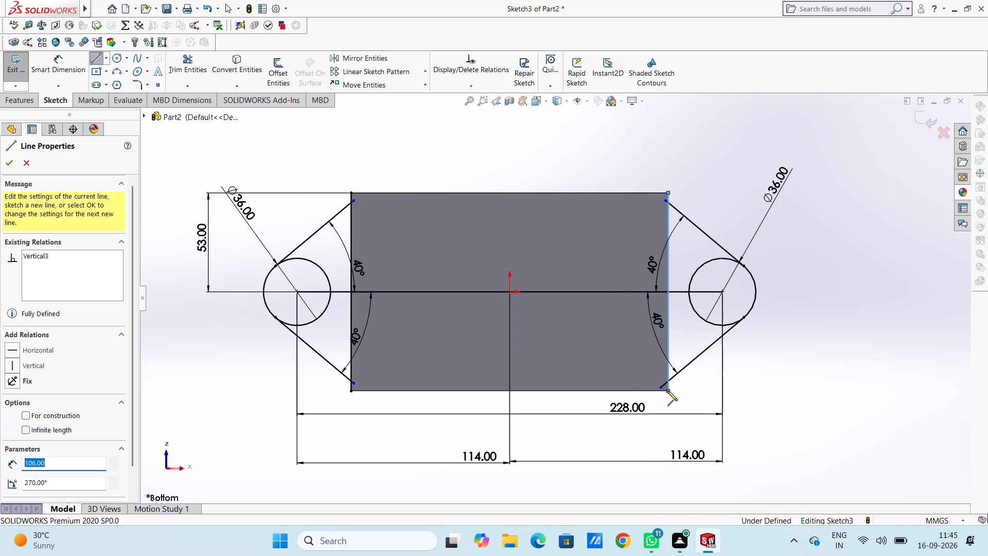
# Trim the overhanging ends of all four tangent lines back to the vertical lines along the box's side edges.
pyautogui.press('Escape')
pyautogui.press('Escape')
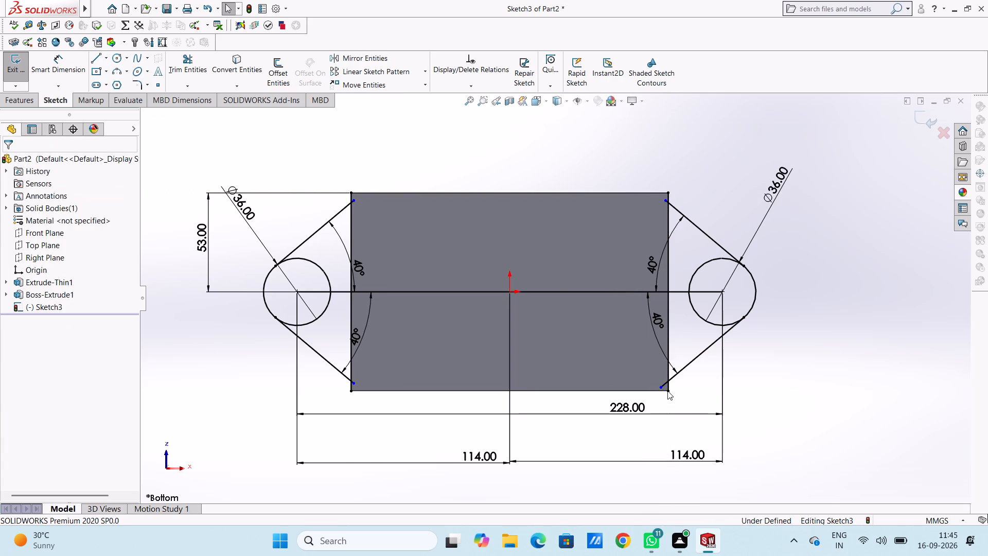
pyautogui.scroll(-2, 514, 238)
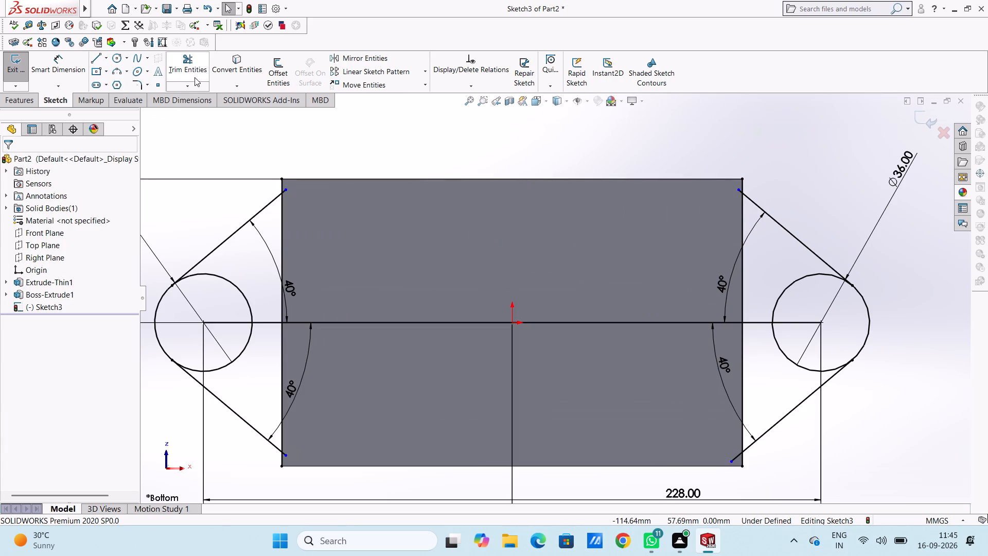
pyautogui.click(191, 69)
pyautogui.click(284, 193)
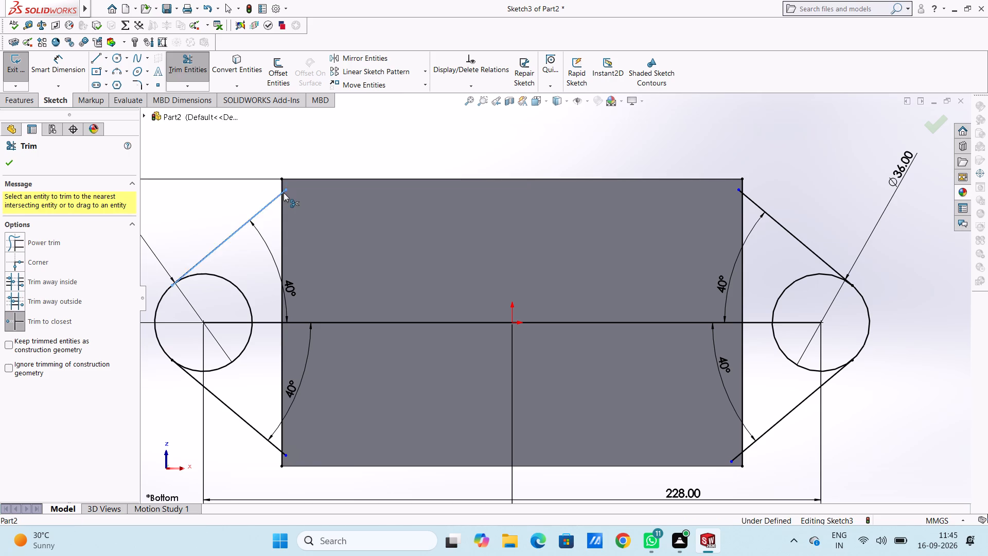
pyautogui.click(285, 455)
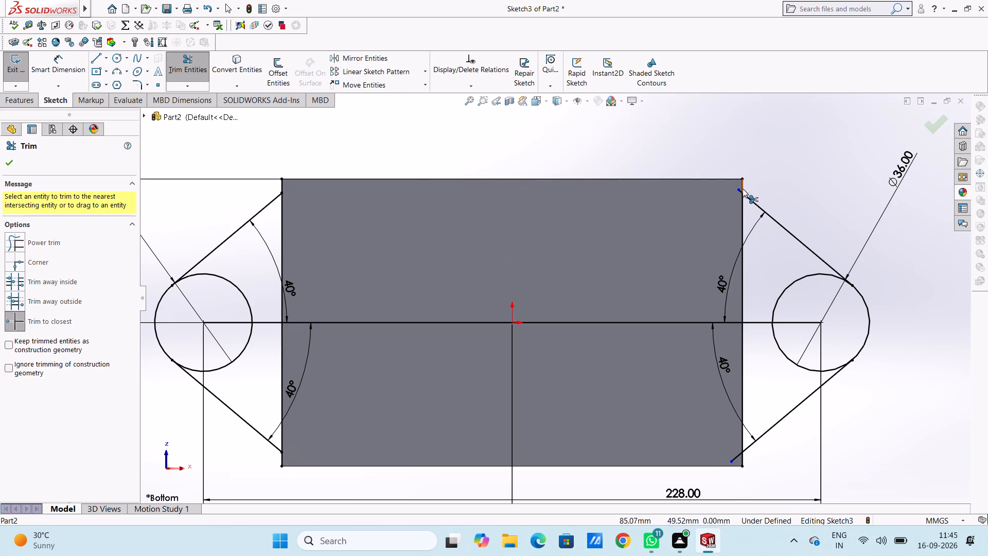
pyautogui.click(740, 192)
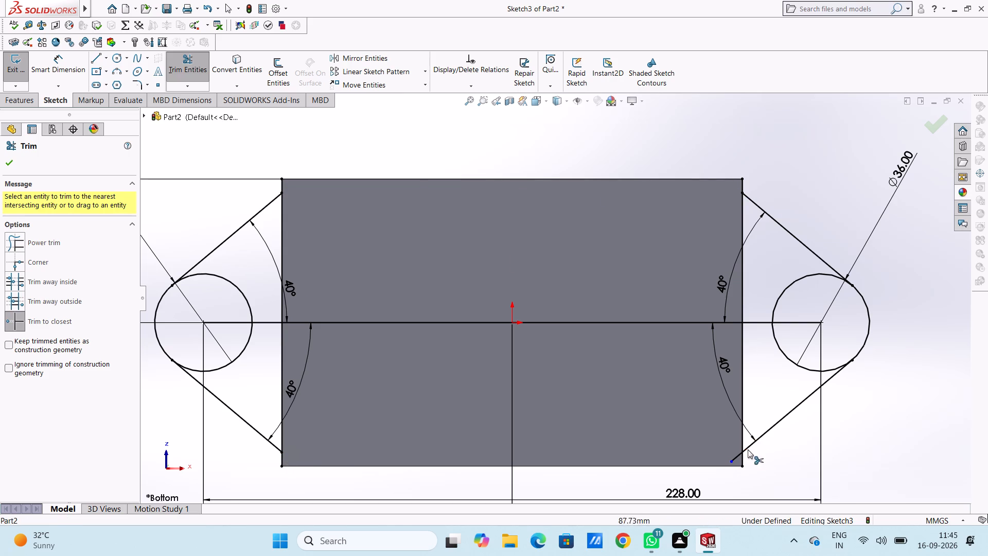
pyautogui.click(735, 458)
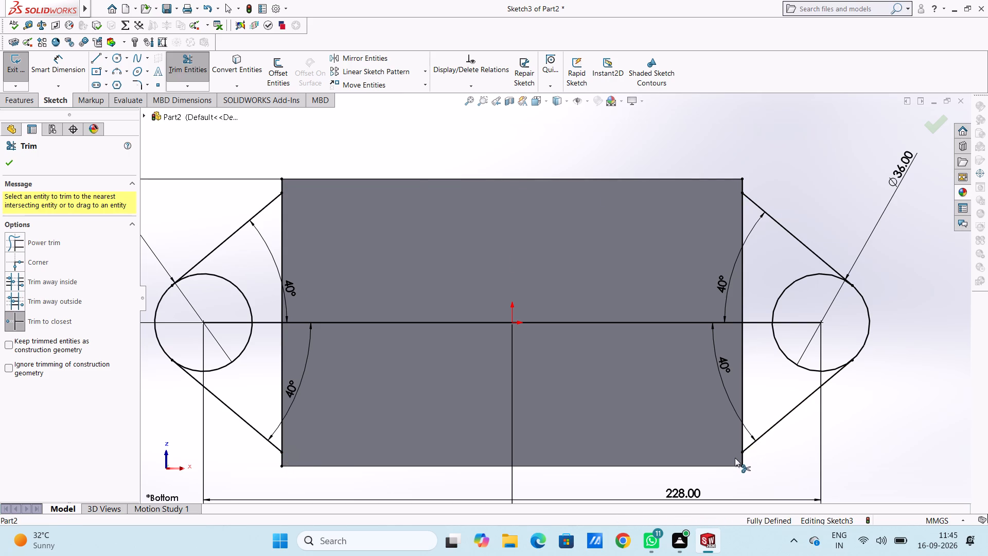
# Trim both vertical edge lines' short upper and lower ends beyond the tangent lines, keeping their full middle portions.
pyautogui.click(740, 462)
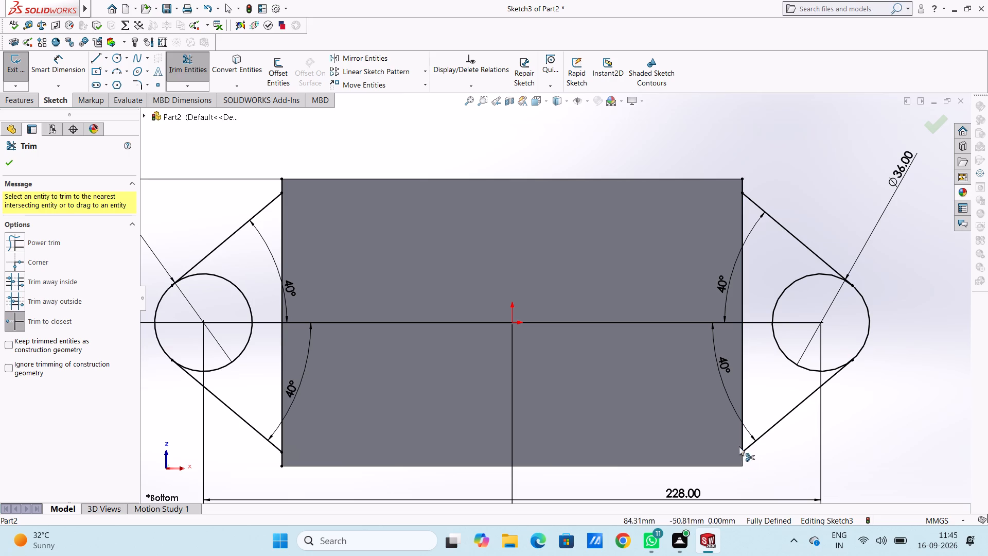
pyautogui.click(741, 183)
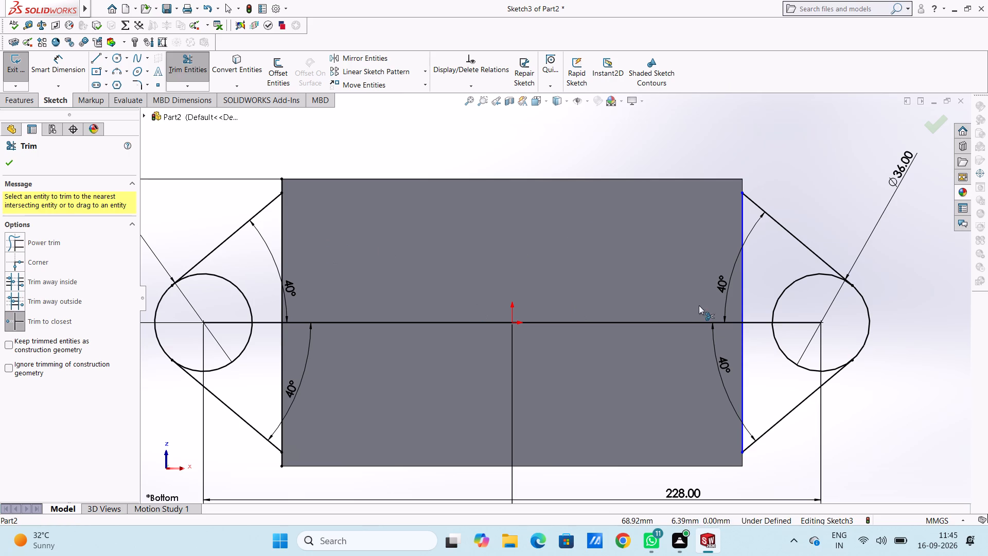
pyautogui.click(282, 182)
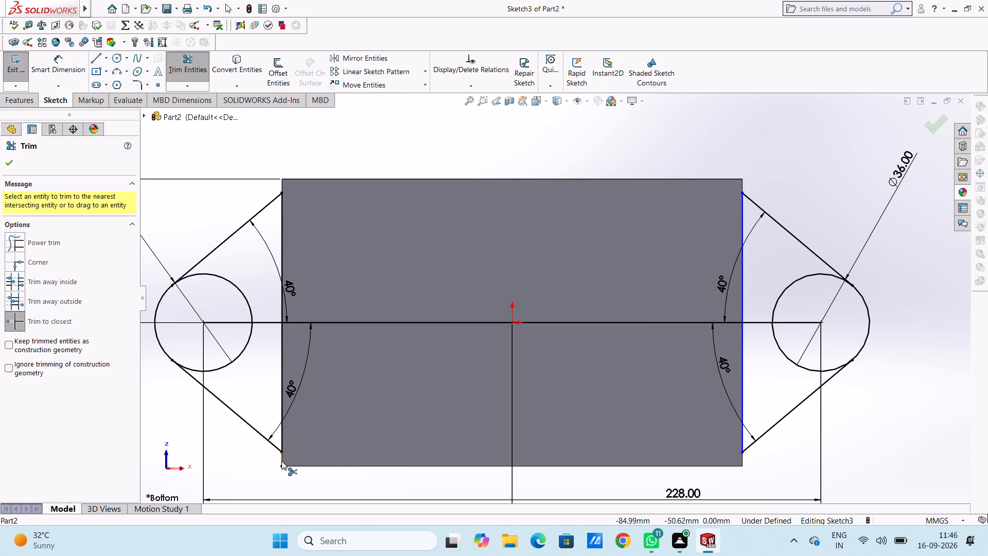
pyautogui.click(281, 461)
pyautogui.click(283, 363)
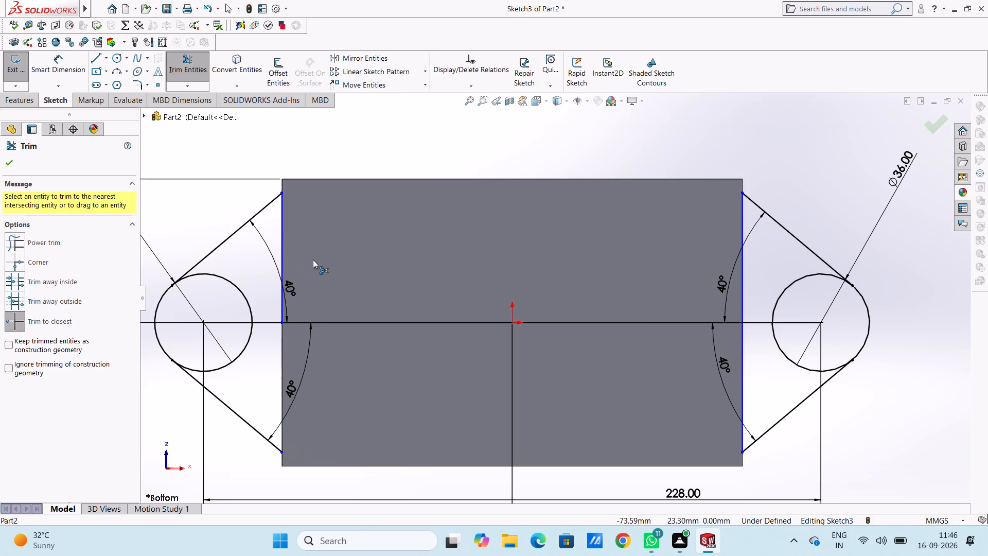
pyautogui.hotkey('ctrl', 'z')
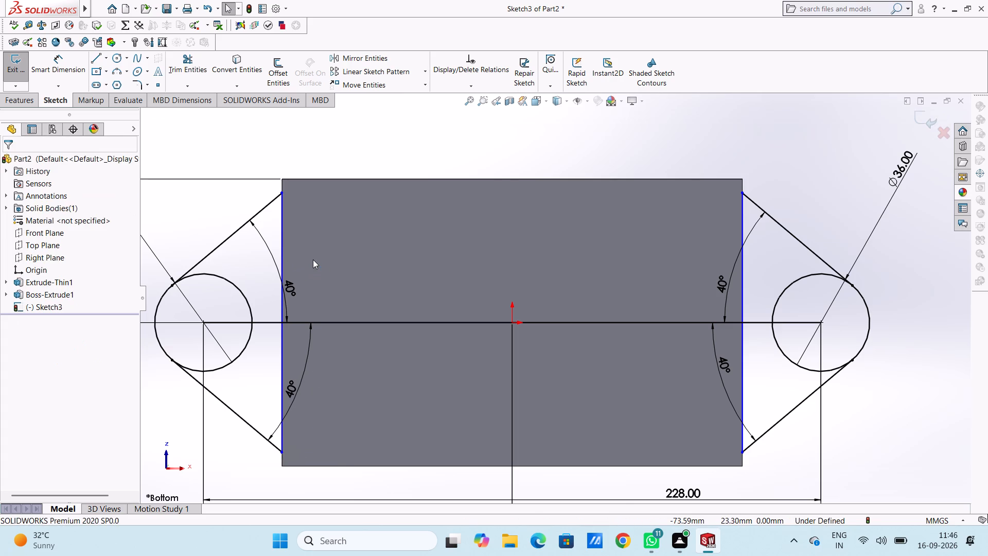
# Delete the horizontal center line joining the two circle centers, along with its associated dimensions.
pyautogui.click(407, 321)
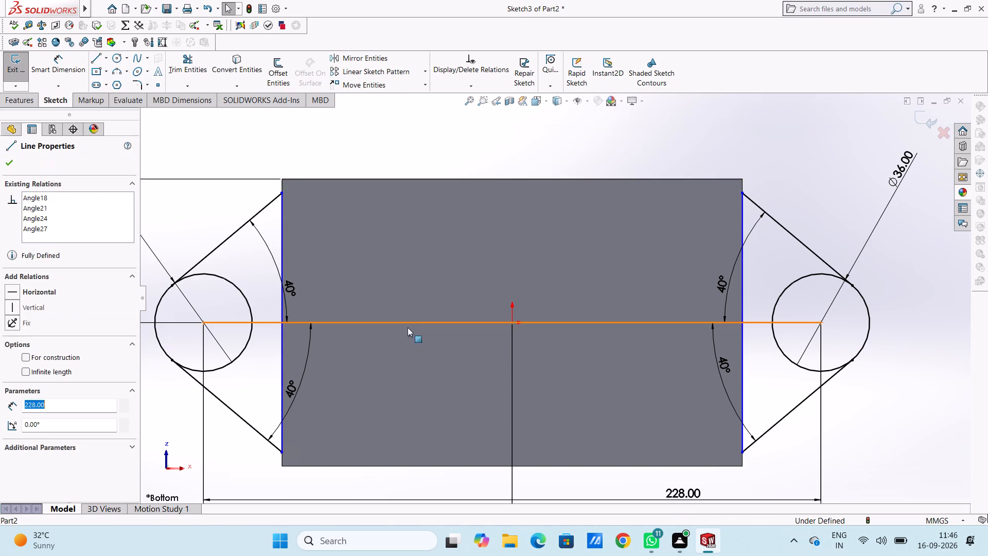
pyautogui.press('Delete')
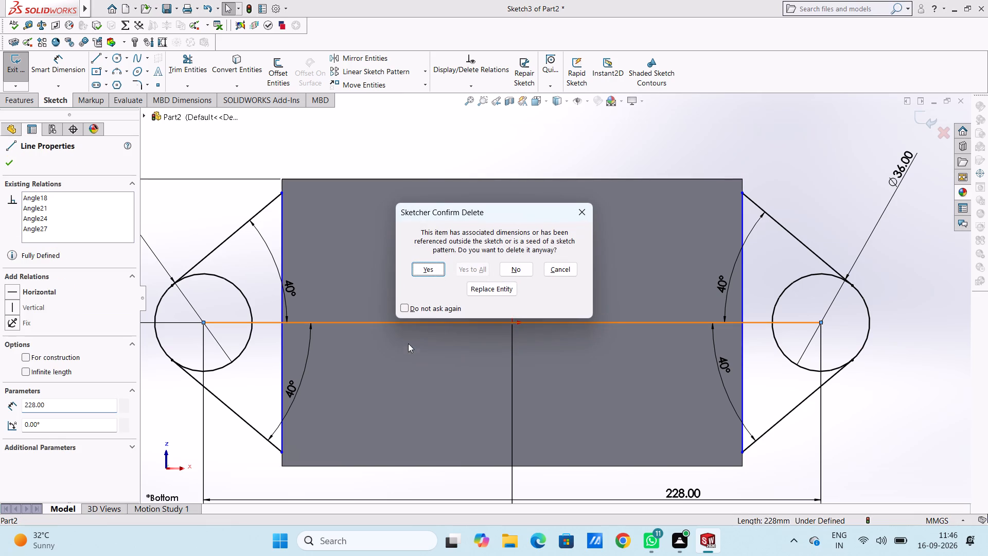
pyautogui.click(426, 270)
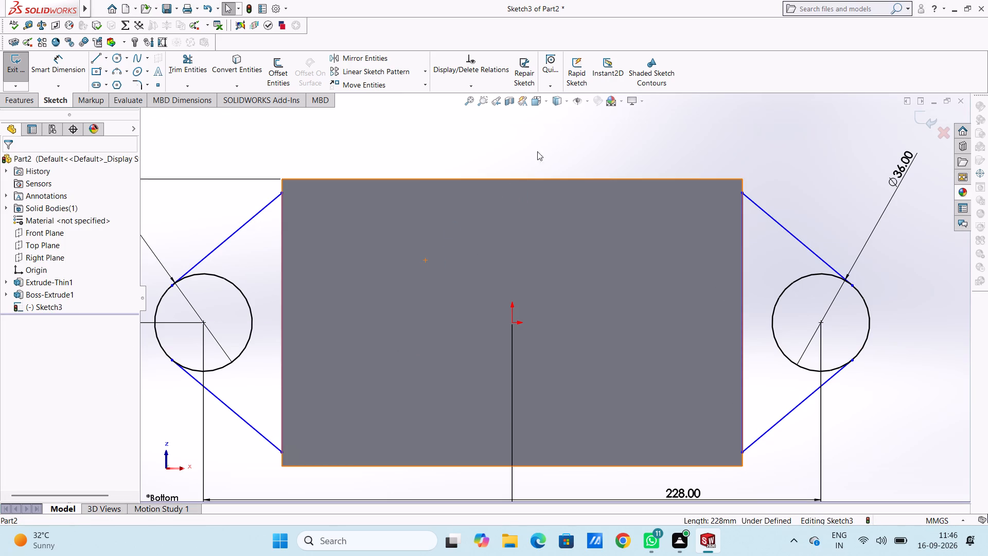
# Trim the inner arcs of both 36 mm circles between the tangent lines, leaving only the rounded outer lug ends.
pyautogui.click(186, 58)
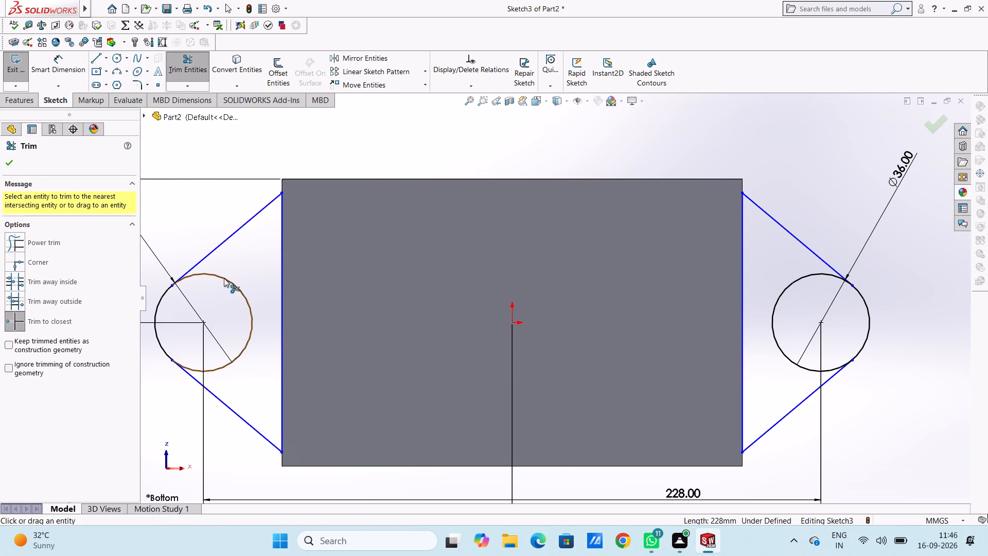
pyautogui.click(224, 278)
pyautogui.click(784, 290)
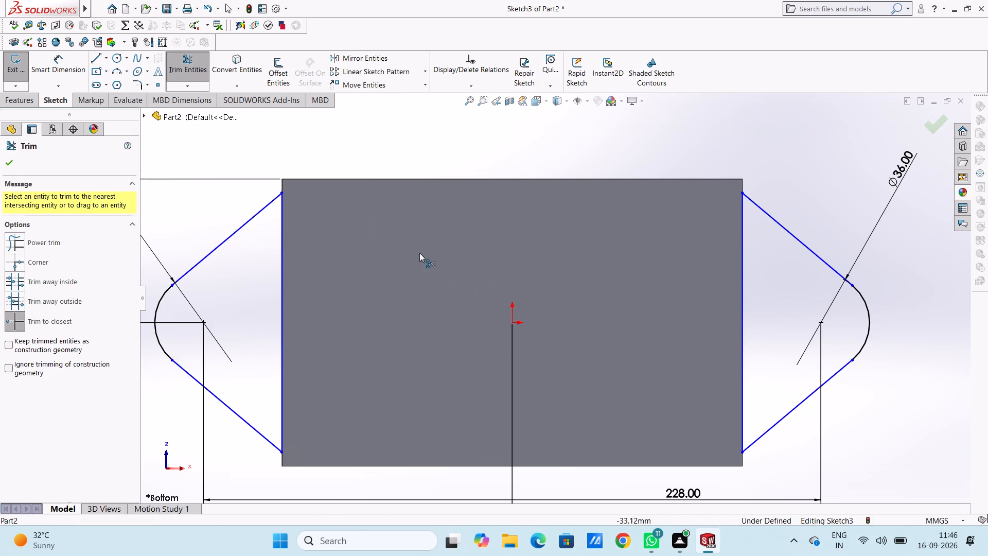
pyautogui.click(198, 66)
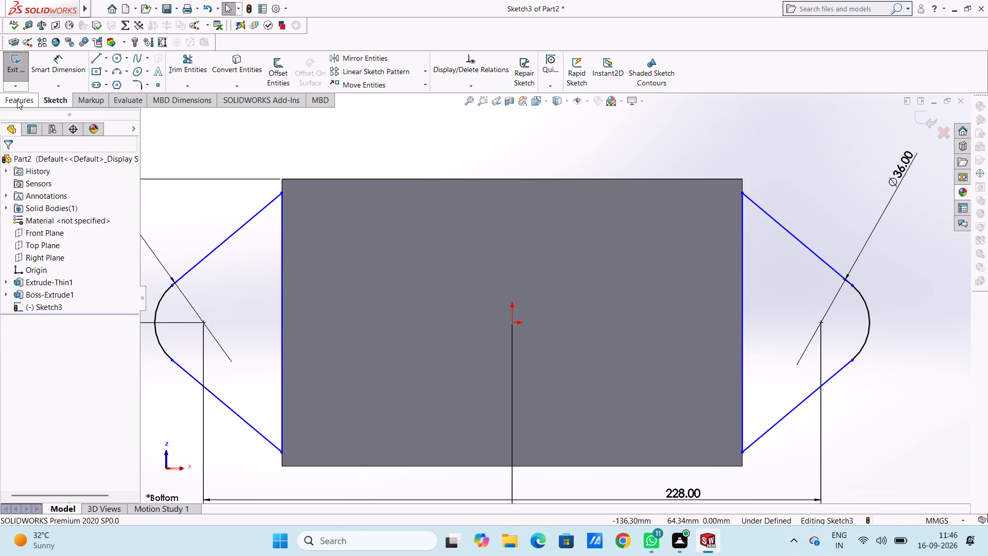
# Extrude both lug profiles 9 mm blind in the reversed direction, toward the box's open top, merged with the body.
pyautogui.click(17, 100)
pyautogui.moveTo(457, 144); pyautogui.dragTo(457, 147, button='middle')
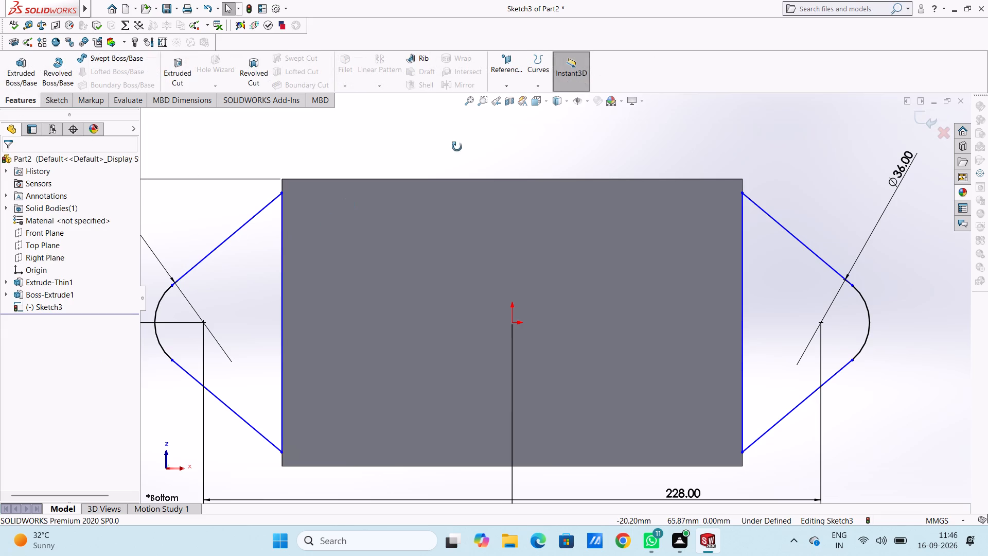
pyautogui.moveTo(457, 147); pyautogui.dragTo(427, 186, button='middle')
pyautogui.scroll(-2, 427, 186)
pyautogui.scroll(2, 427, 186)
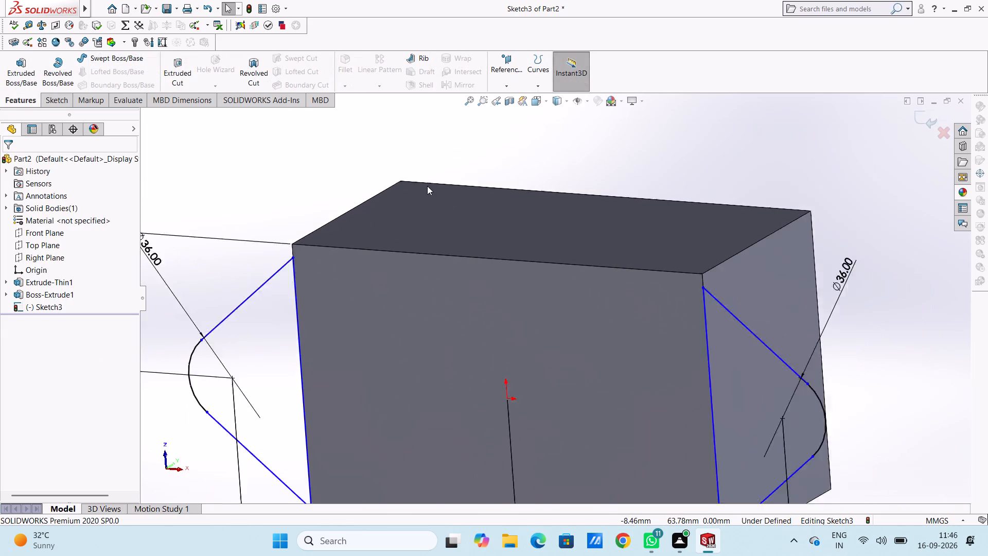
pyautogui.scroll(2, 427, 186)
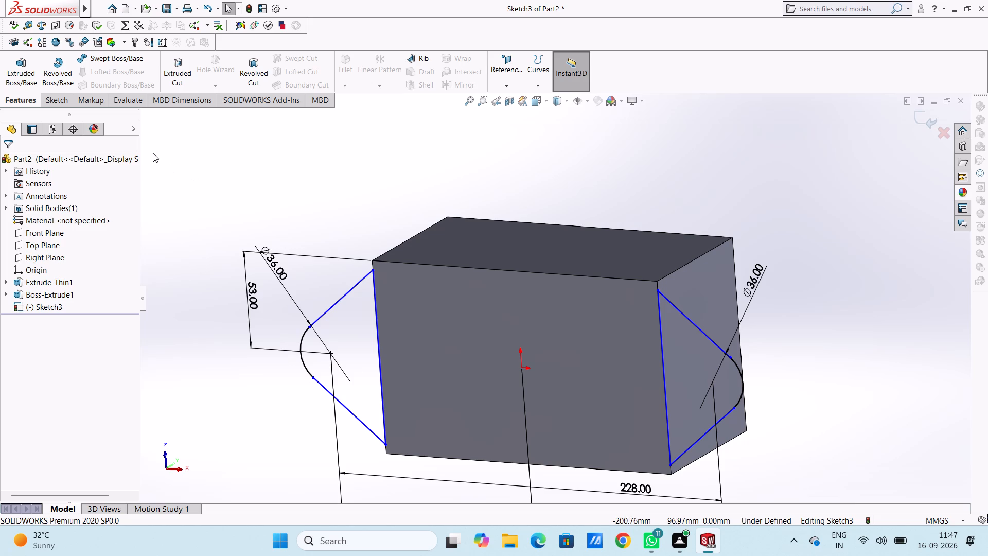
pyautogui.click(29, 69)
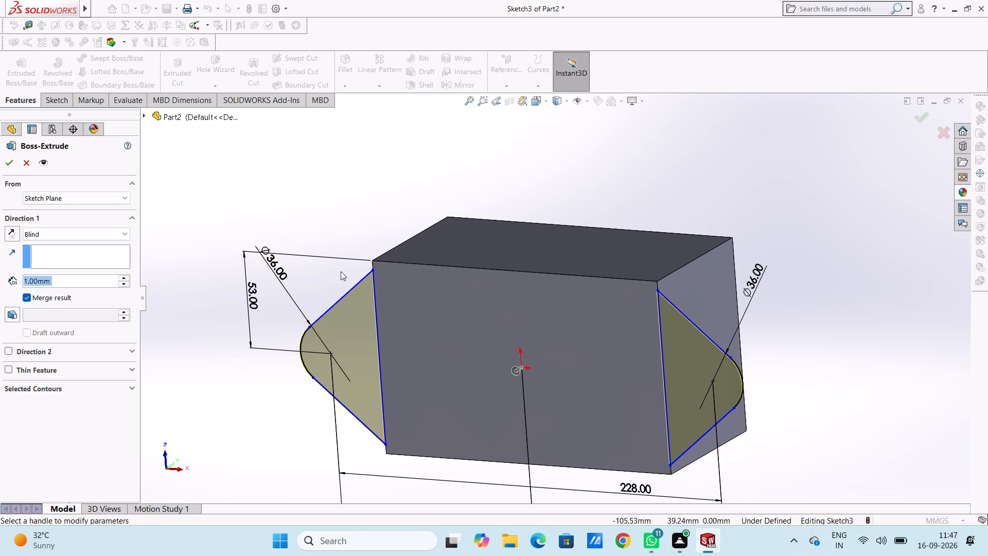
pyautogui.moveTo(267, 162); pyautogui.dragTo(262, 224, button='middle')
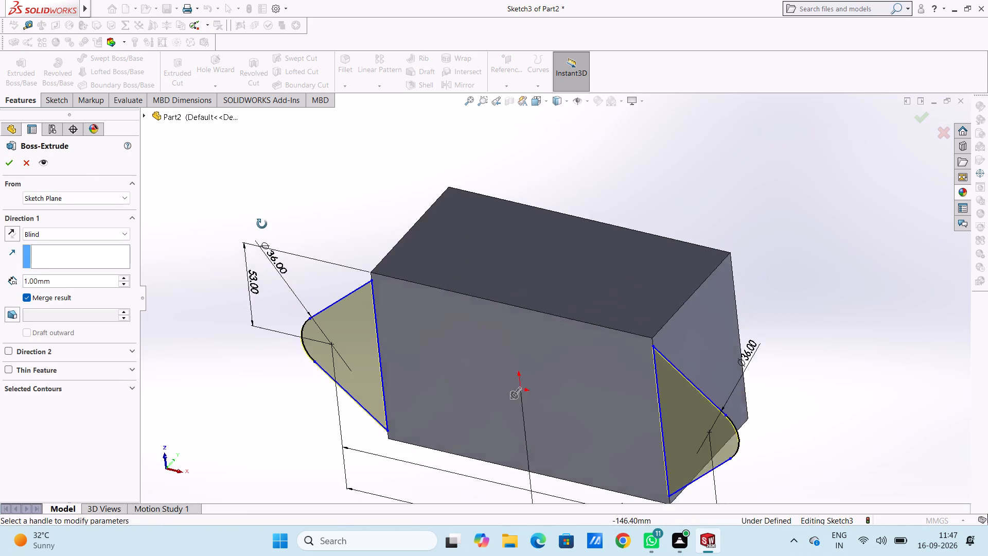
pyautogui.moveTo(262, 224); pyautogui.dragTo(241, 332, button='middle')
pyautogui.middleClick(241, 332)
pyautogui.middleClick(245, 325)
pyautogui.moveTo(255, 321); pyautogui.dragTo(260, 319, button='middle')
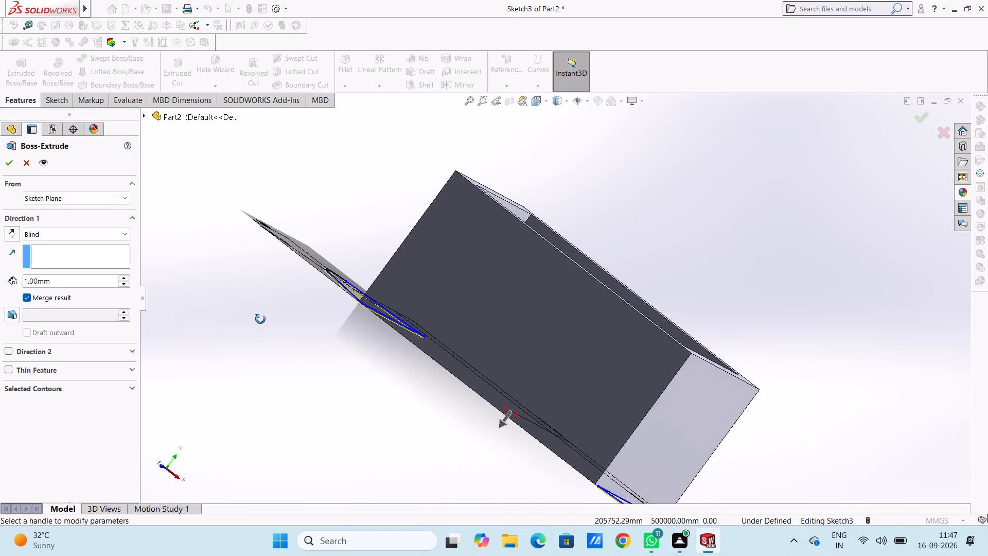
pyautogui.moveTo(260, 319); pyautogui.dragTo(278, 329, button='middle')
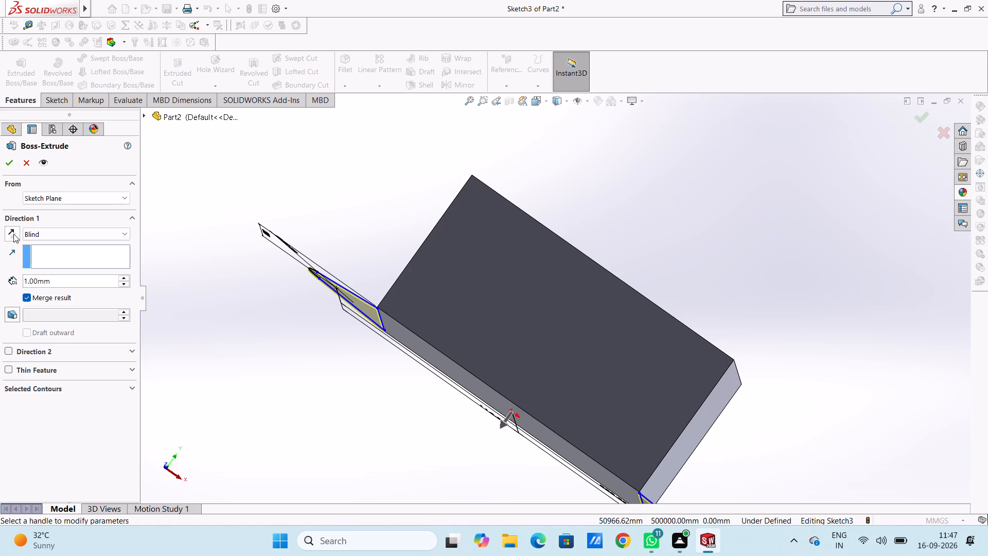
pyautogui.click(14, 236)
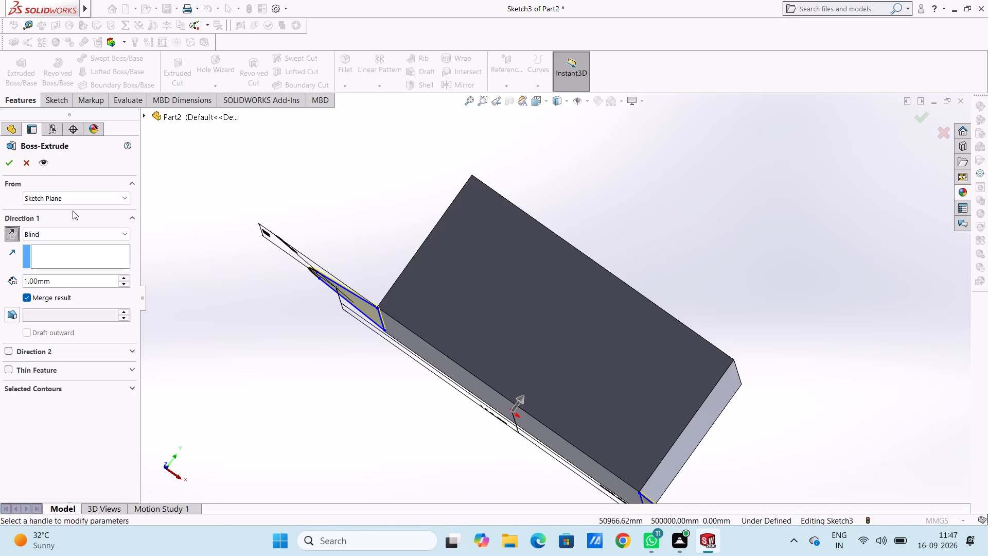
pyautogui.doubleClick(93, 281)
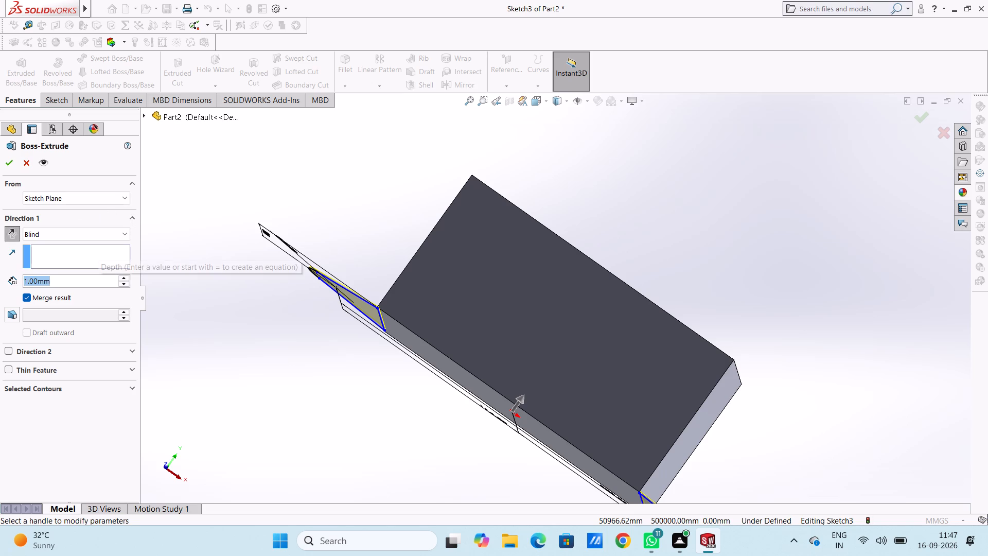
pyautogui.press('9')
pyautogui.press('Return')
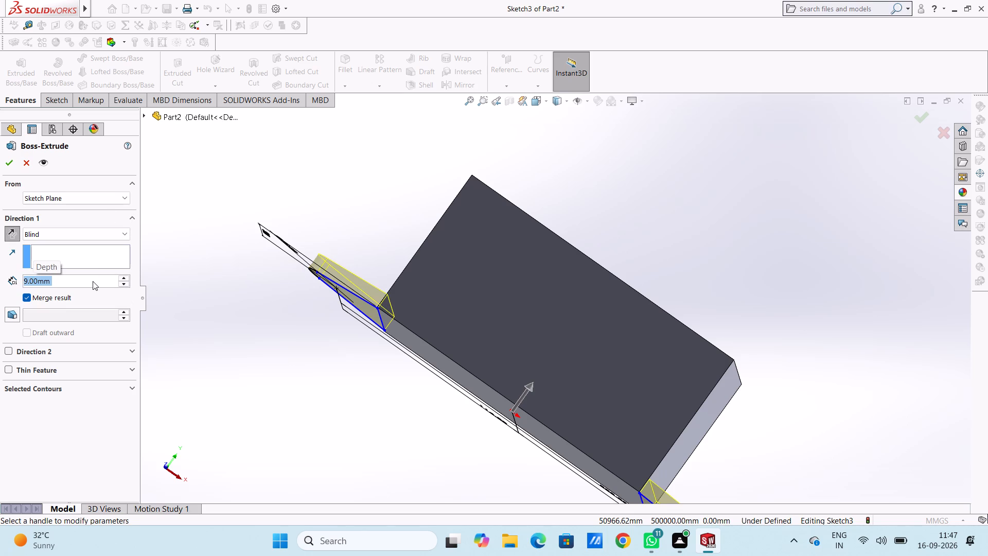
pyautogui.click(5, 166)
pyautogui.click(250, 378)
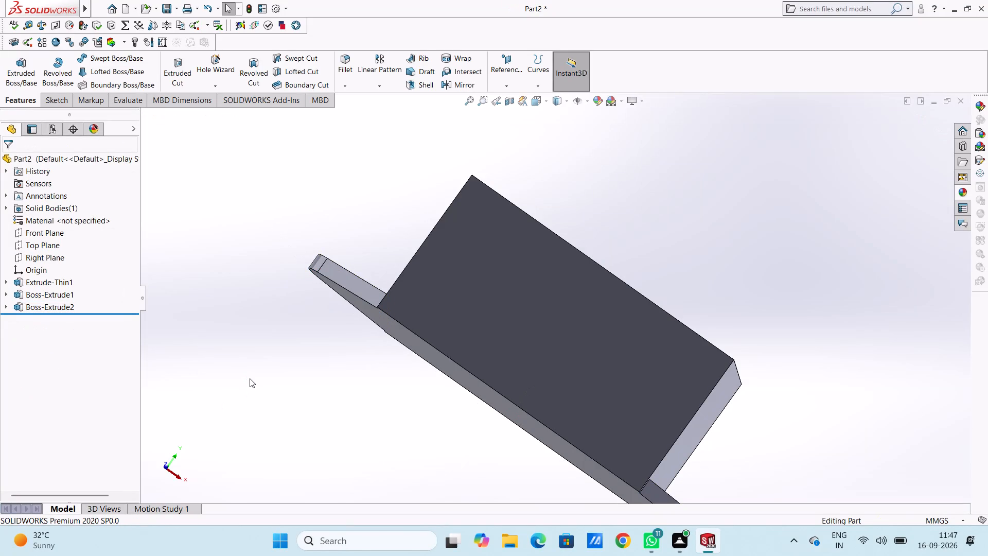
# On the part's bottom face, sketch an 18 mm radius circle concentric with each lug's rounded end.
pyautogui.hotkey('ctrl', '5')
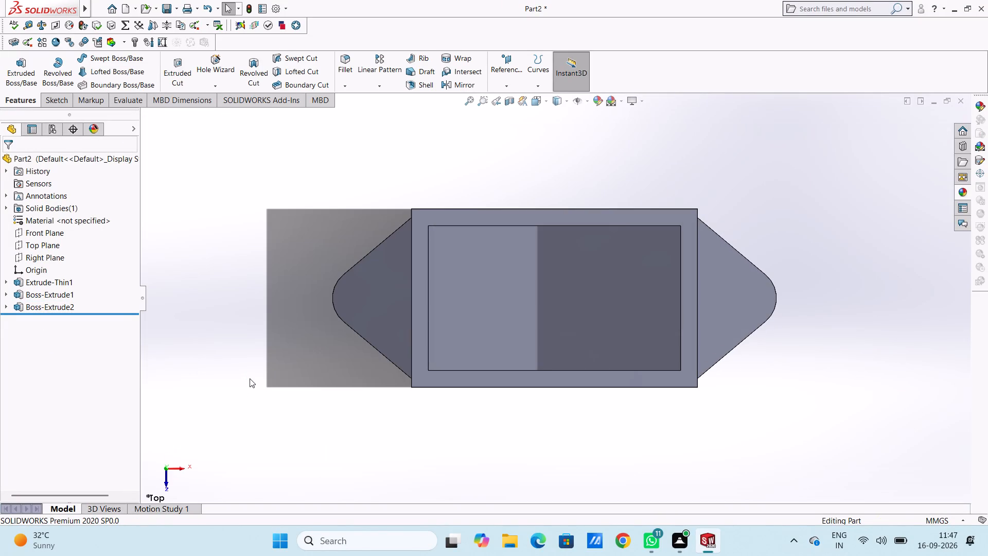
pyautogui.hotkey('ctrl', '6')
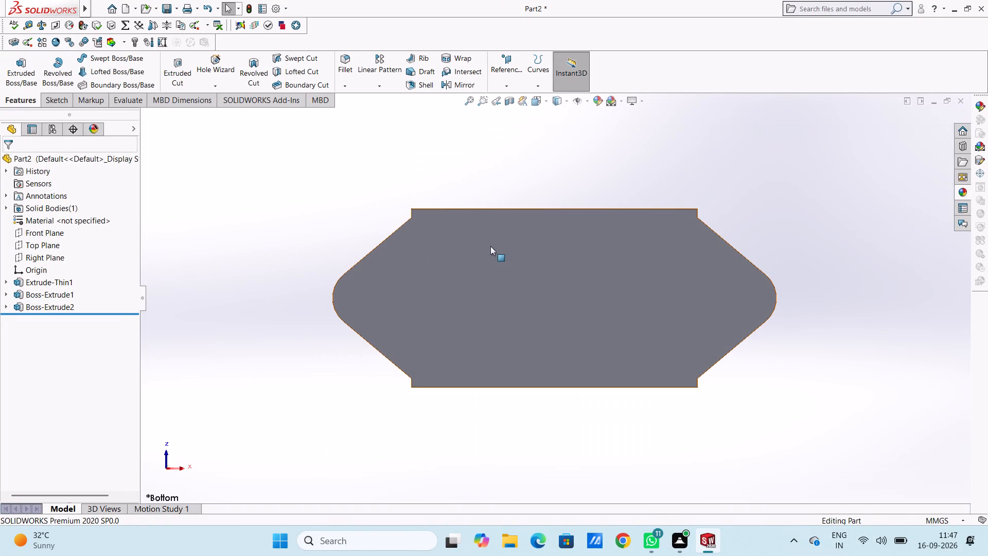
pyautogui.click(496, 301)
pyautogui.click(544, 274)
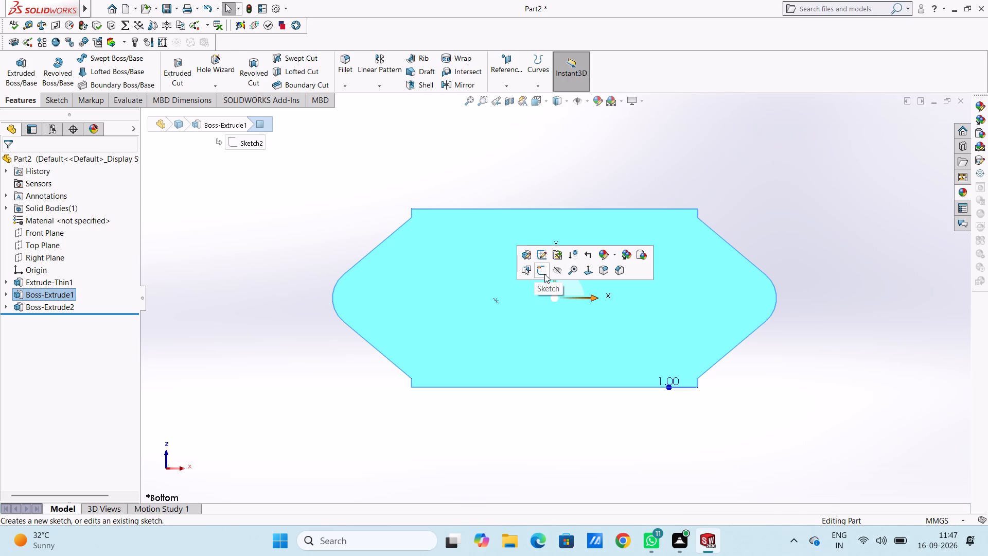
pyautogui.click(317, 242)
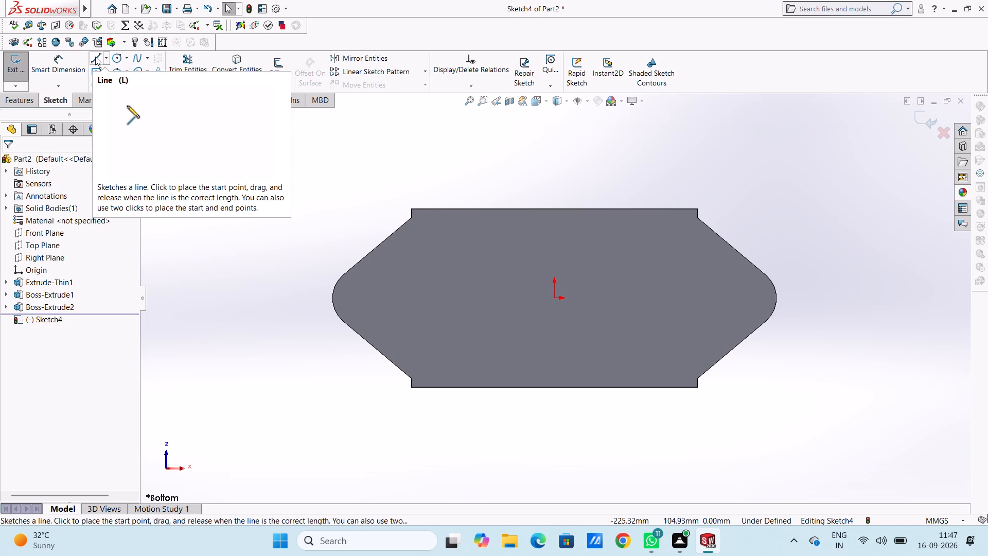
pyautogui.click(117, 56)
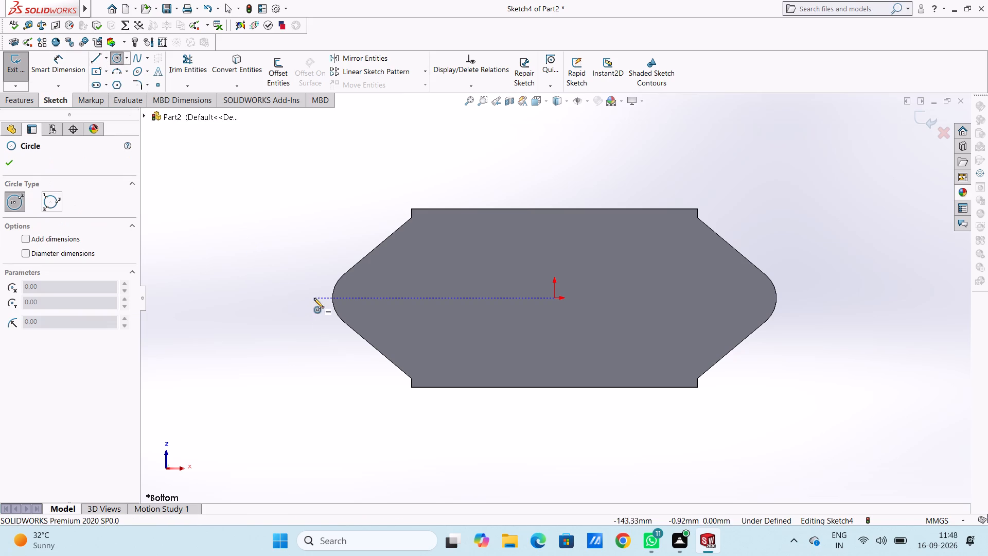
pyautogui.click(364, 298)
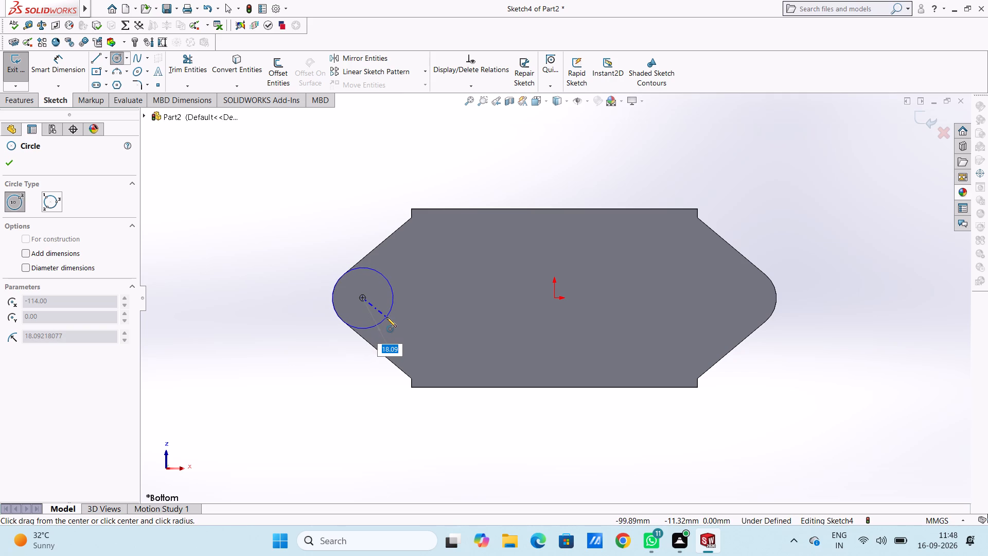
pyautogui.write('16')
pyautogui.press('BackSpace')
pyautogui.press('8')
pyautogui.press('Return')
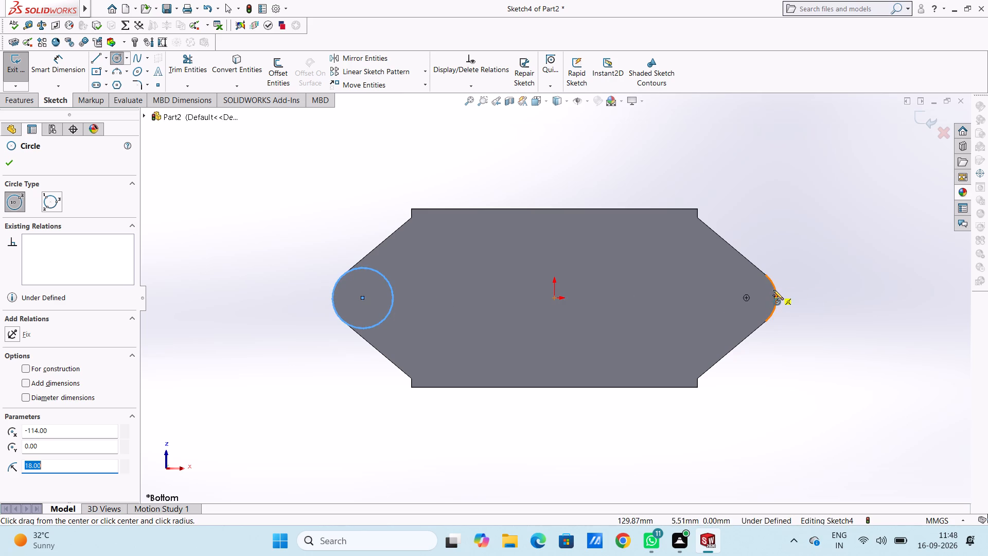
pyautogui.click(745, 298)
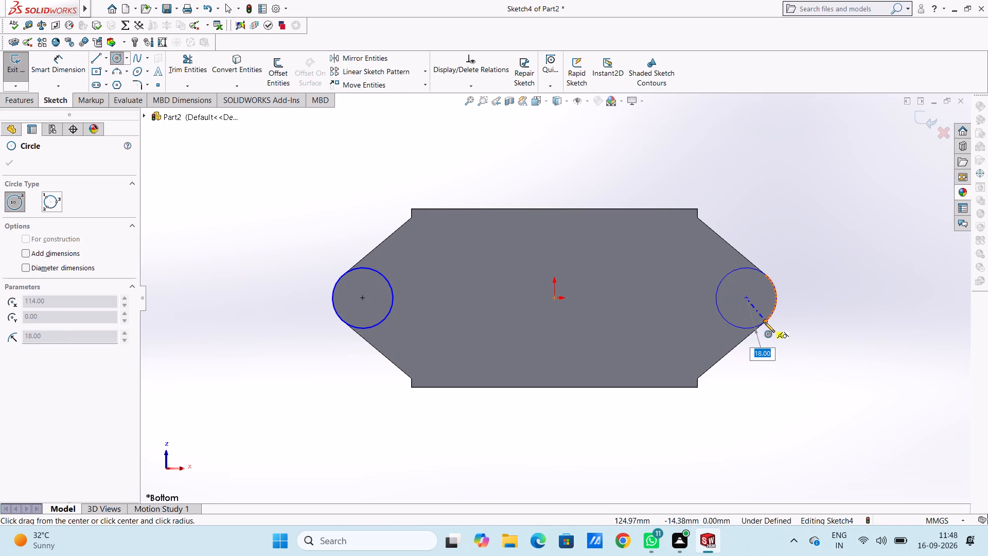
pyautogui.click(765, 322)
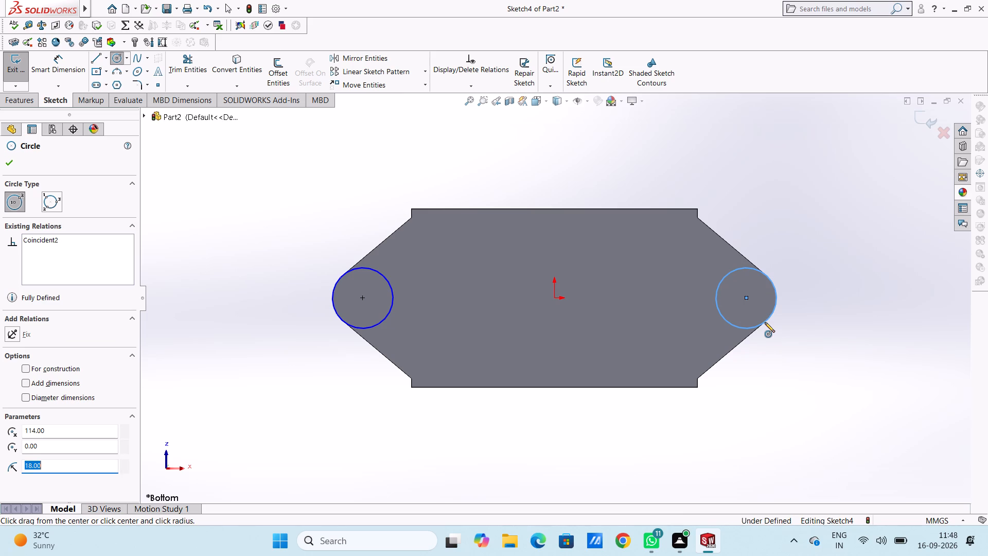
pyautogui.press('Escape')
pyautogui.press('Escape')
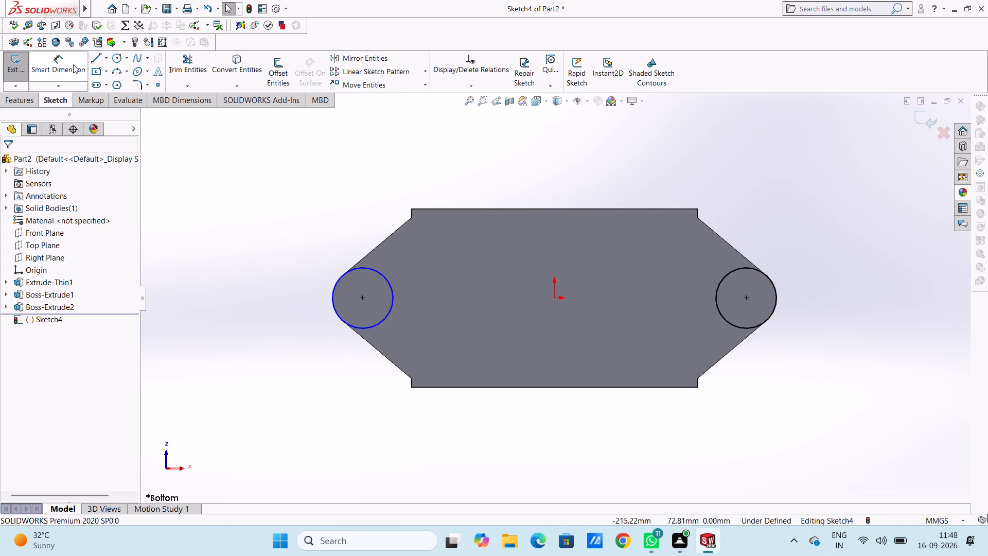
# Sketch lines along the left lug's two slanted edges, joined by 15 mm horizontal inward segments and a vertical line under the box.
pyautogui.click(98, 58)
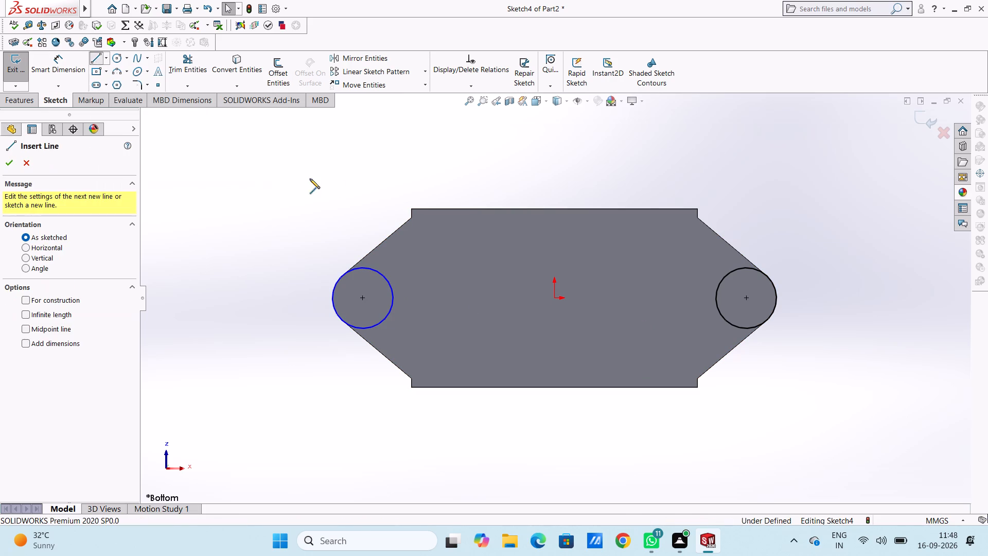
pyautogui.click(342, 274)
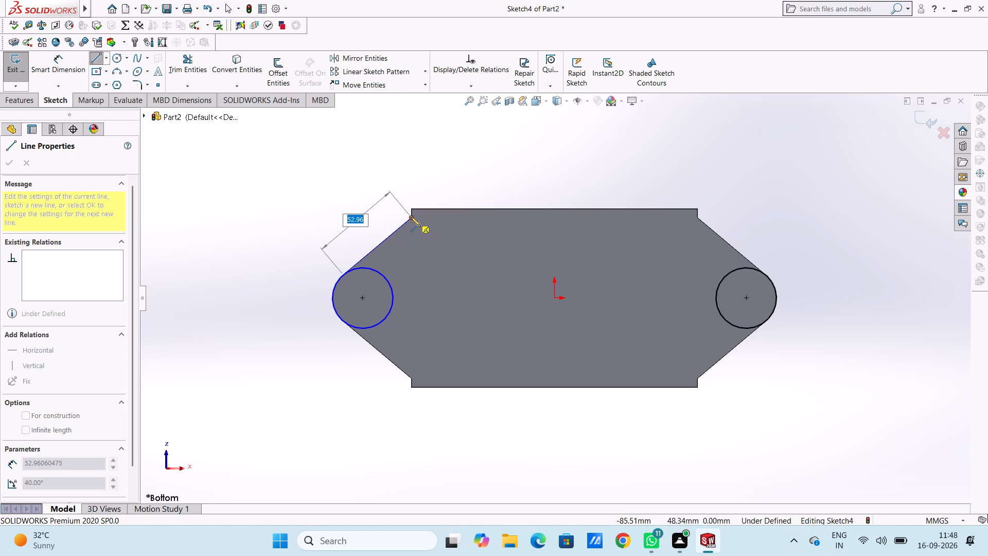
pyautogui.click(411, 217)
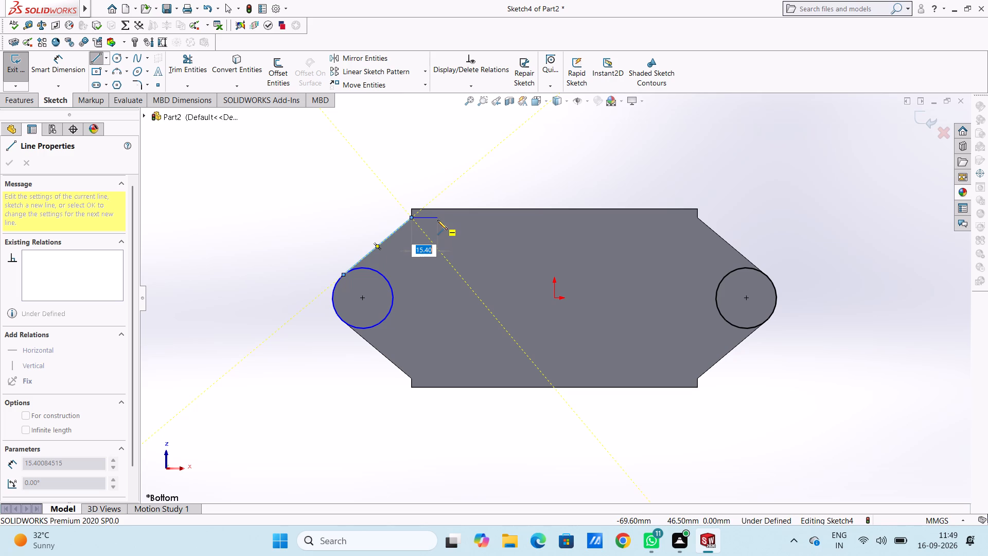
pyautogui.write('15')
pyautogui.press('Return')
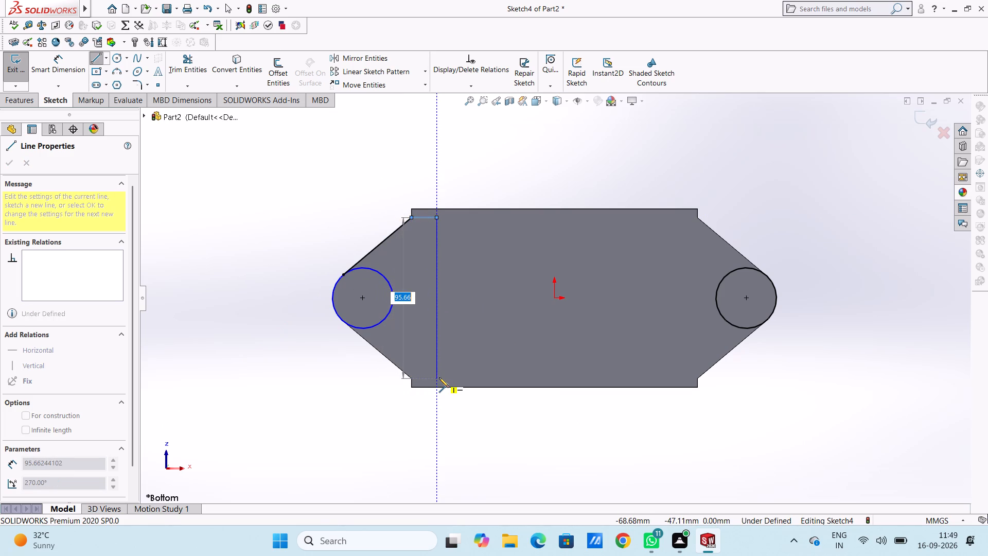
pyautogui.scroll(-2, 438, 378)
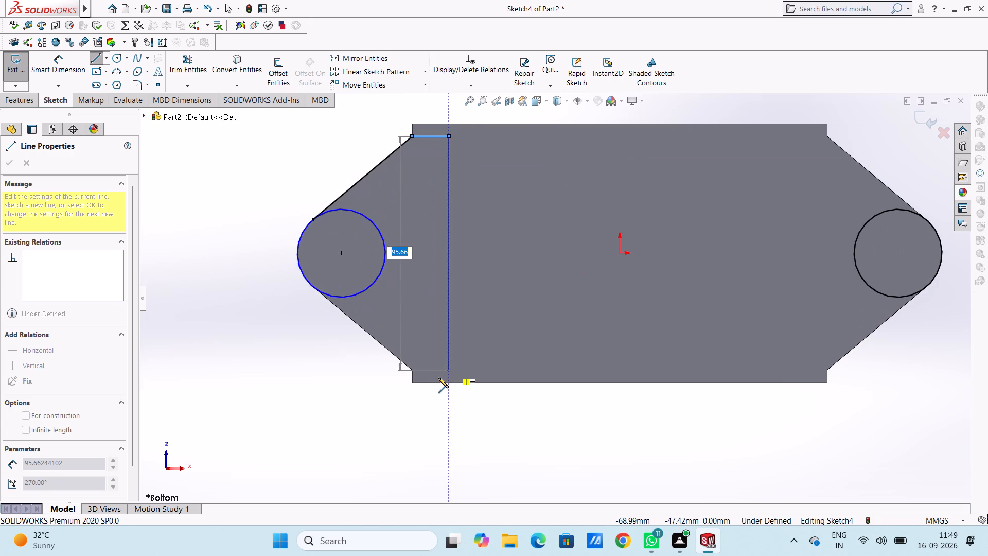
pyautogui.scroll(-3, 438, 378)
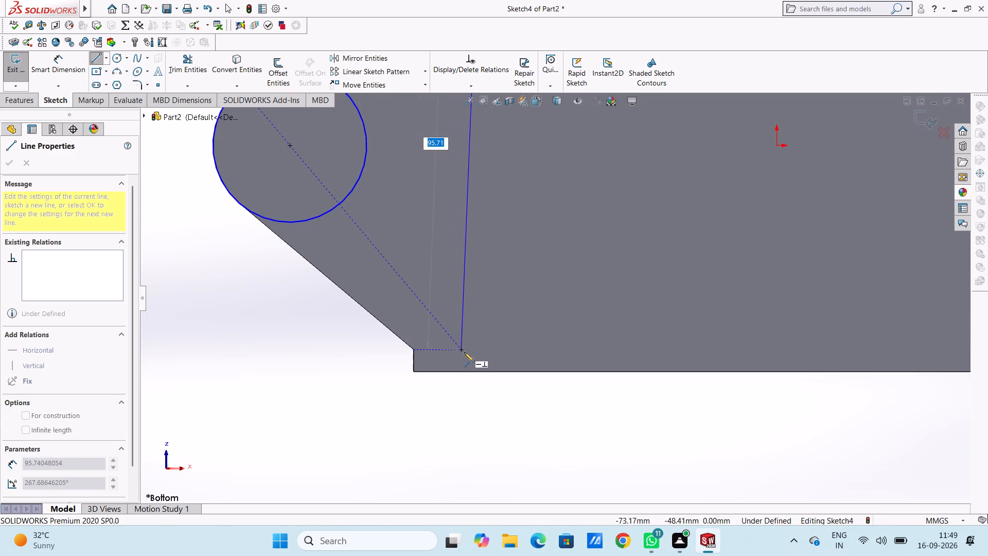
pyautogui.click(478, 351)
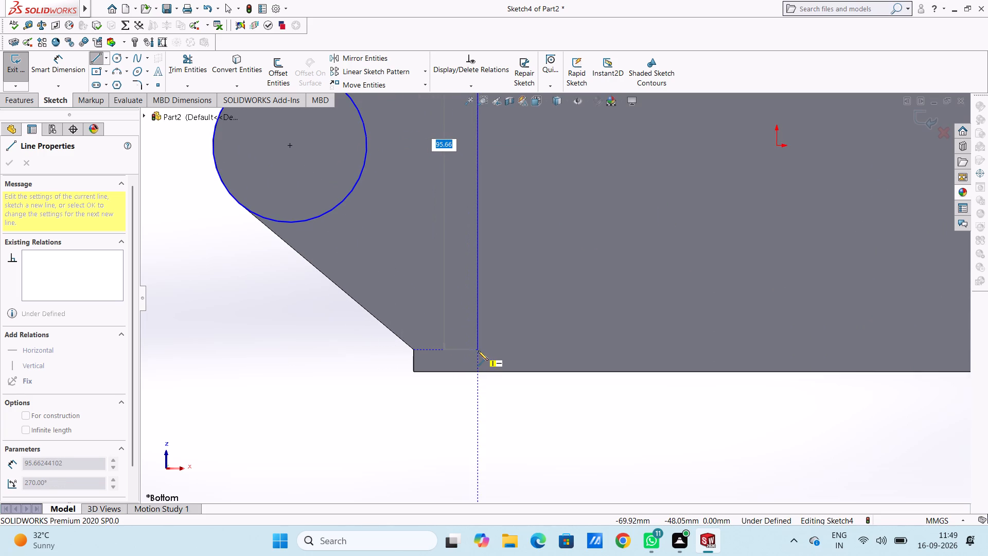
pyautogui.click(414, 349)
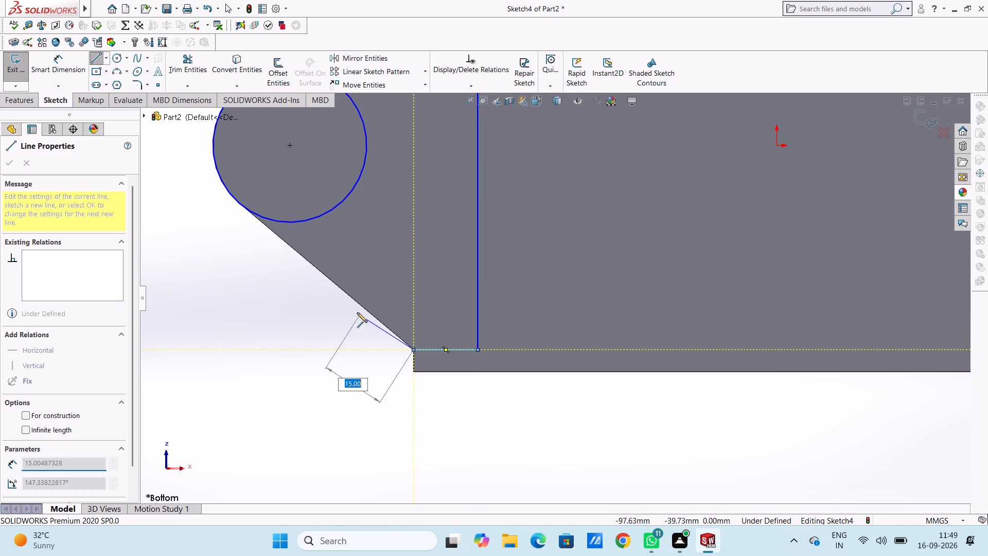
pyautogui.click(240, 204)
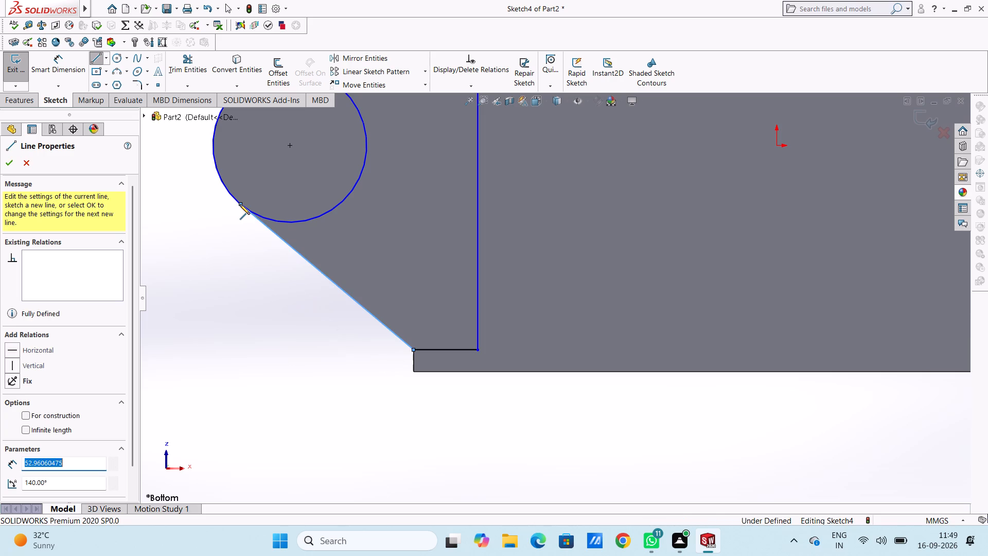
pyautogui.press('Escape')
pyautogui.press('Escape')
pyautogui.press('Escape')
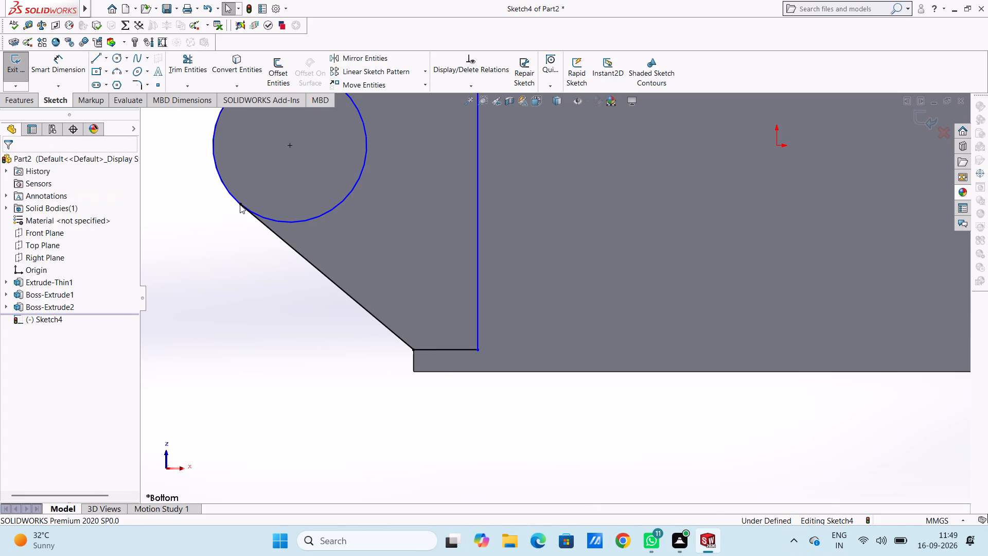
# Sketch the matching outline on the right lug: two slanted edge lines, 15 mm horizontal inward segments and a connecting vertical line.
pyautogui.scroll(-3, 240, 204)
pyautogui.scroll(7, 239, 204)
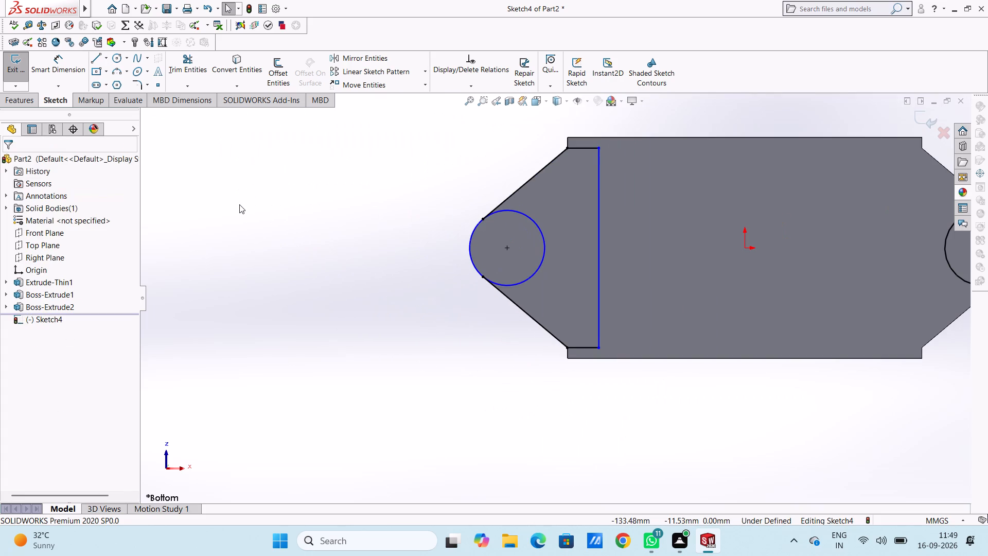
pyautogui.scroll(-2, 913, 247)
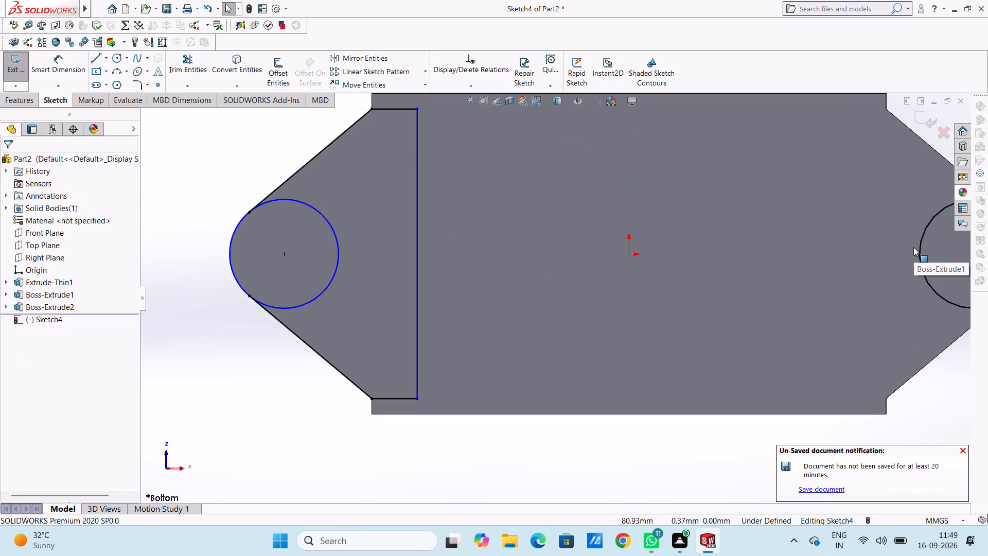
pyautogui.scroll(-3, 913, 247)
pyautogui.scroll(5, 913, 247)
pyautogui.scroll(-1, 576, 171)
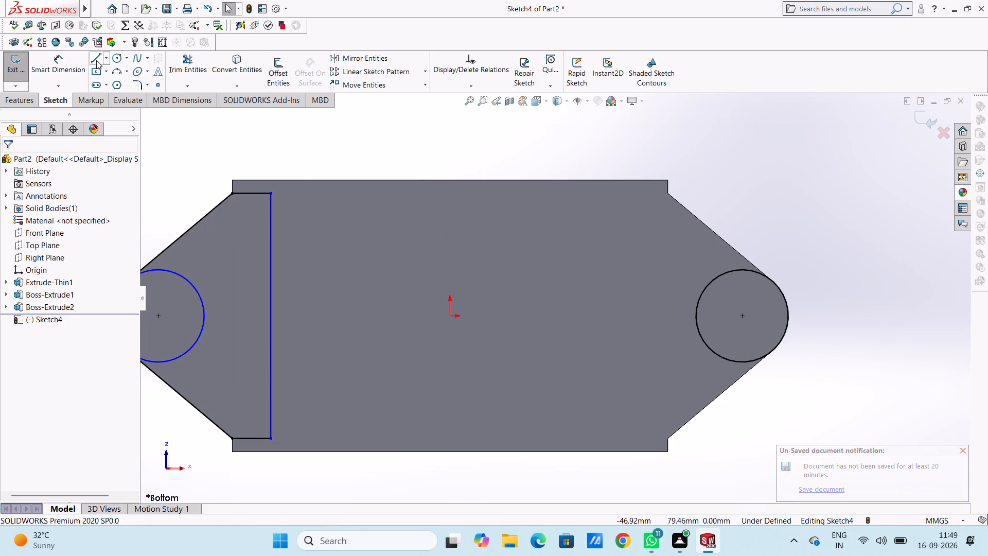
pyautogui.click(96, 60)
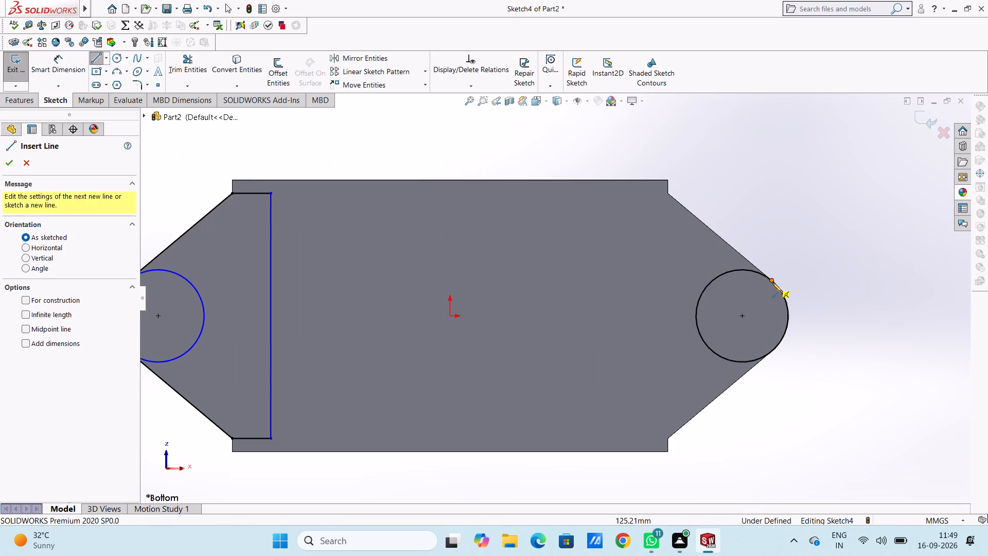
pyautogui.click(772, 280)
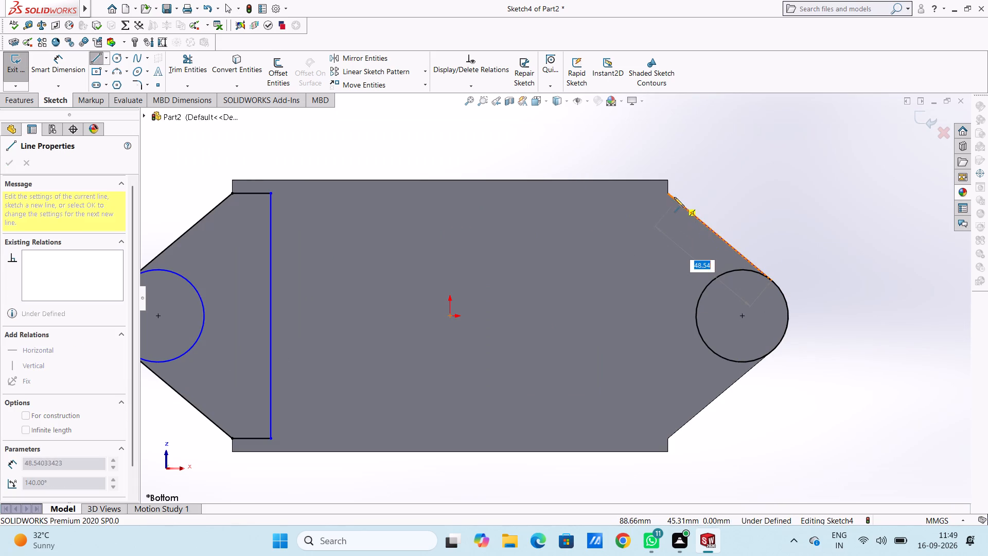
pyautogui.click(667, 193)
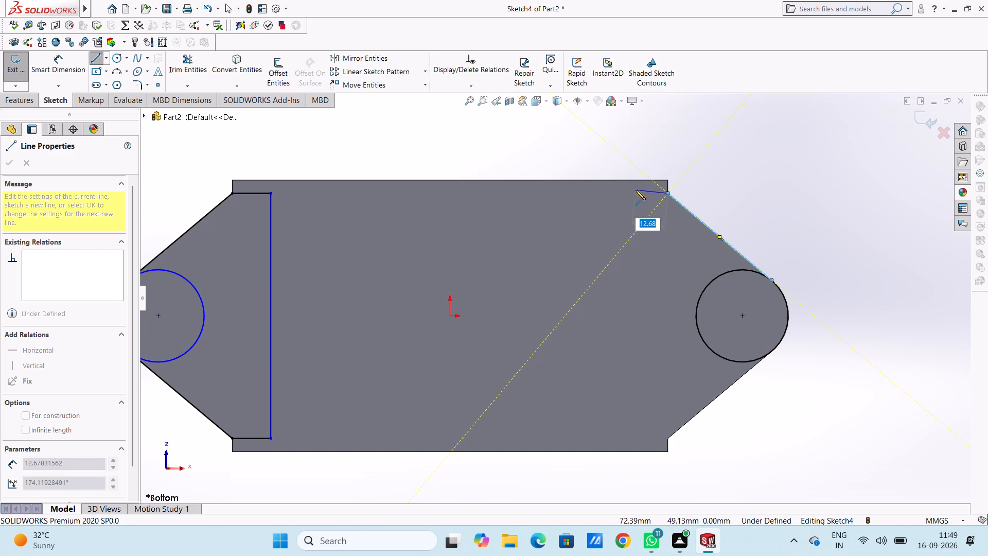
pyautogui.write('15')
pyautogui.press('Return')
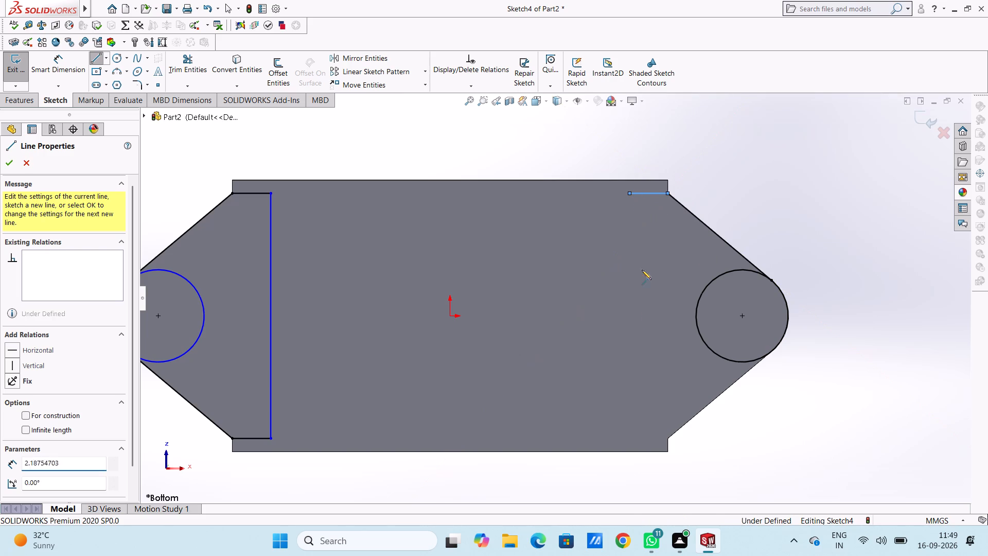
pyautogui.click(628, 439)
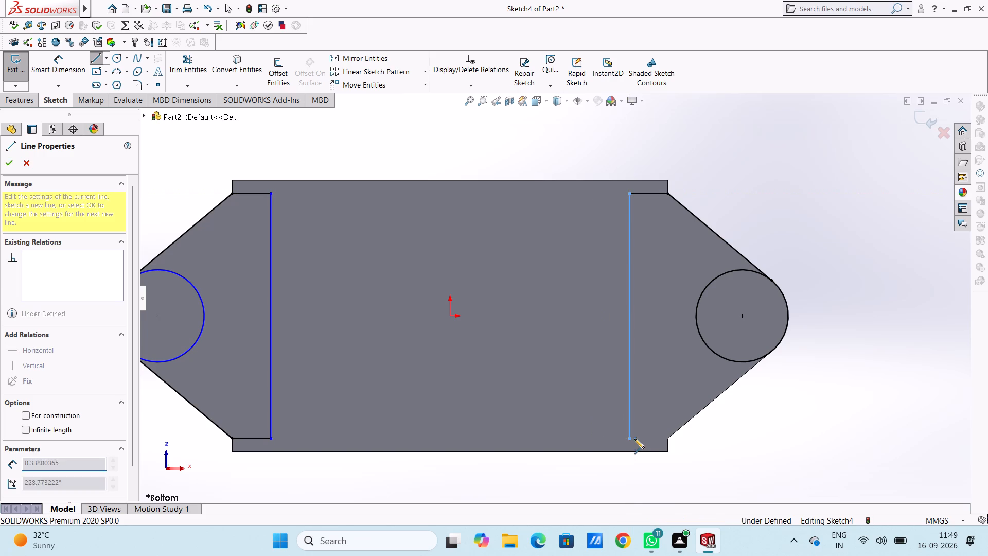
pyautogui.click(667, 437)
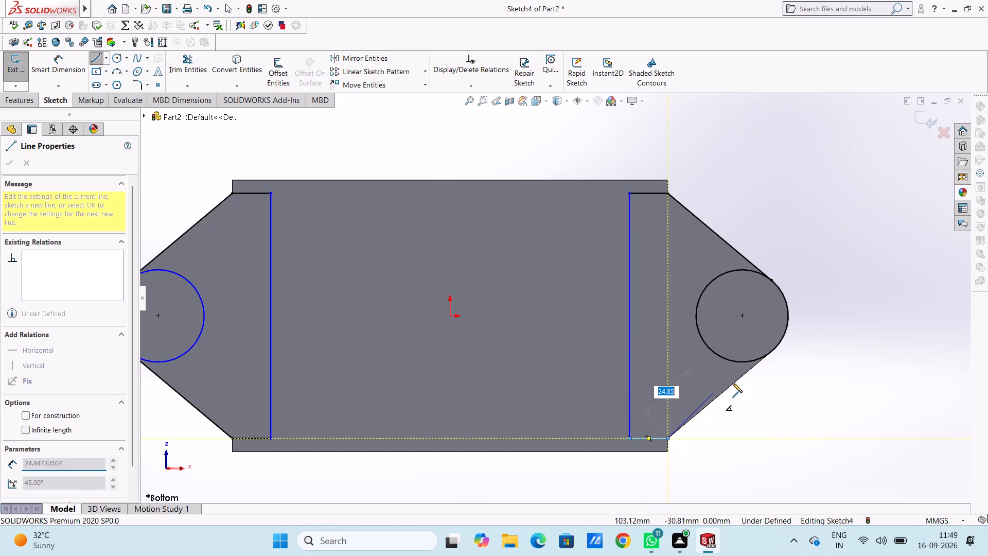
pyautogui.click(771, 352)
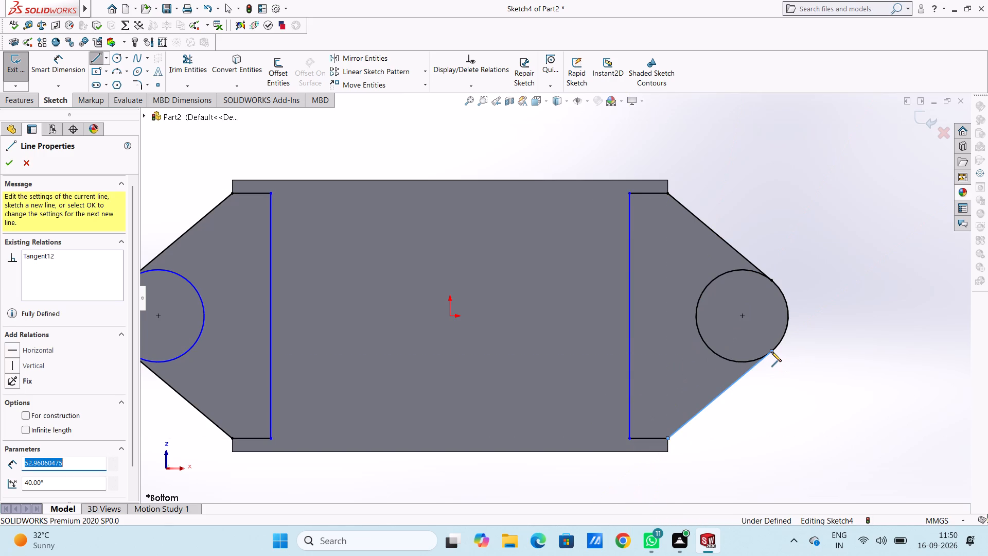
pyautogui.press('Escape')
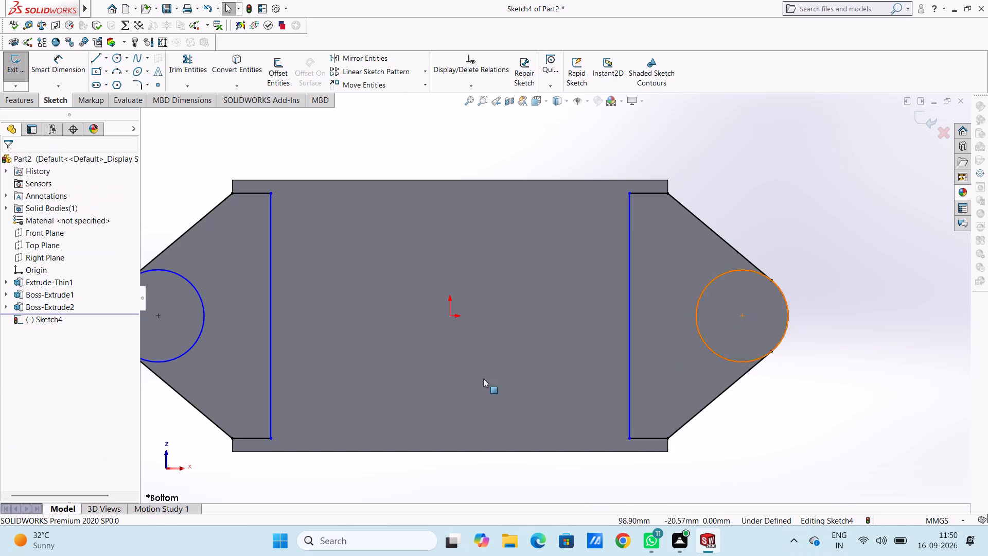
# Trim away the inner arcs of both lug circles, leaving only the rounded outer ends between the slanted lines.
pyautogui.scroll(-3, 279, 289)
pyautogui.scroll(4, 279, 289)
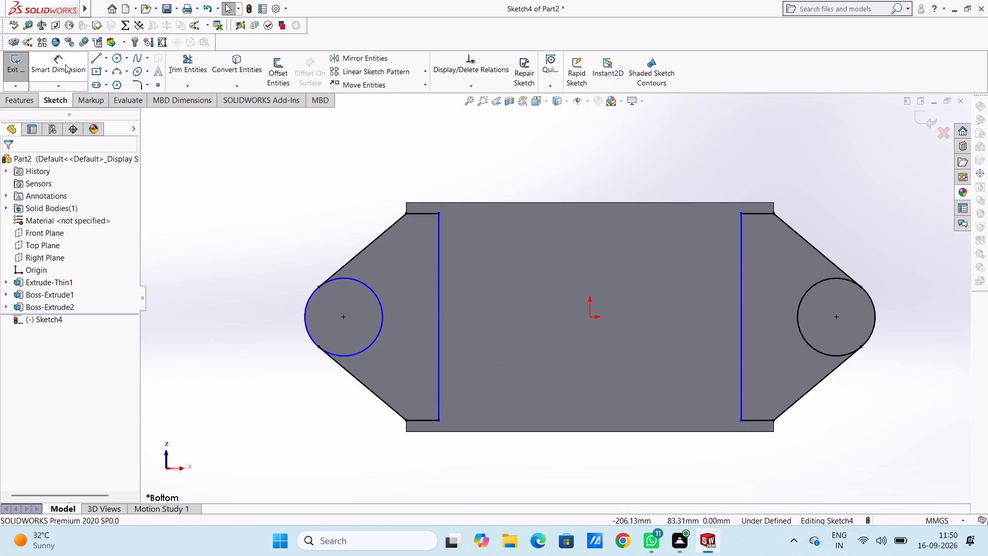
pyautogui.click(178, 57)
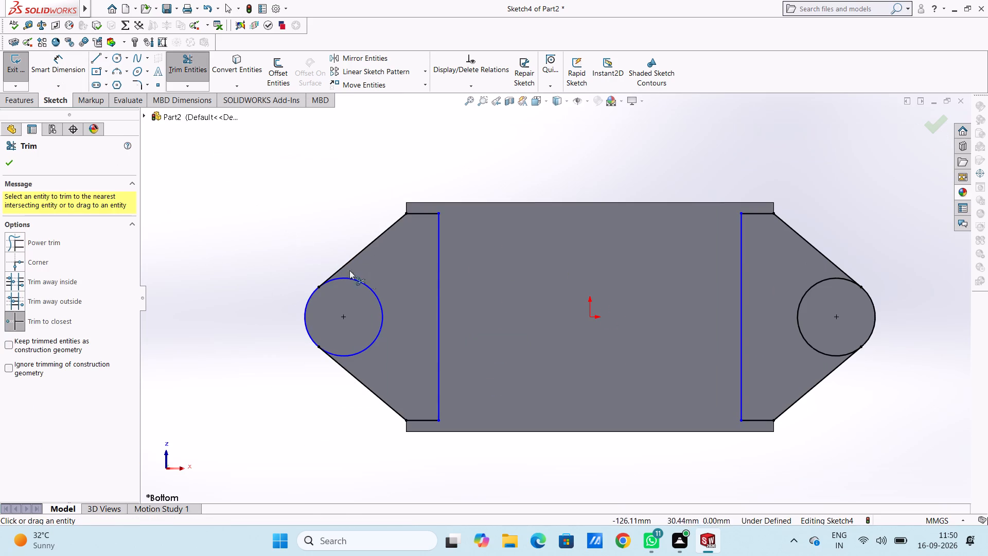
pyautogui.click(369, 287)
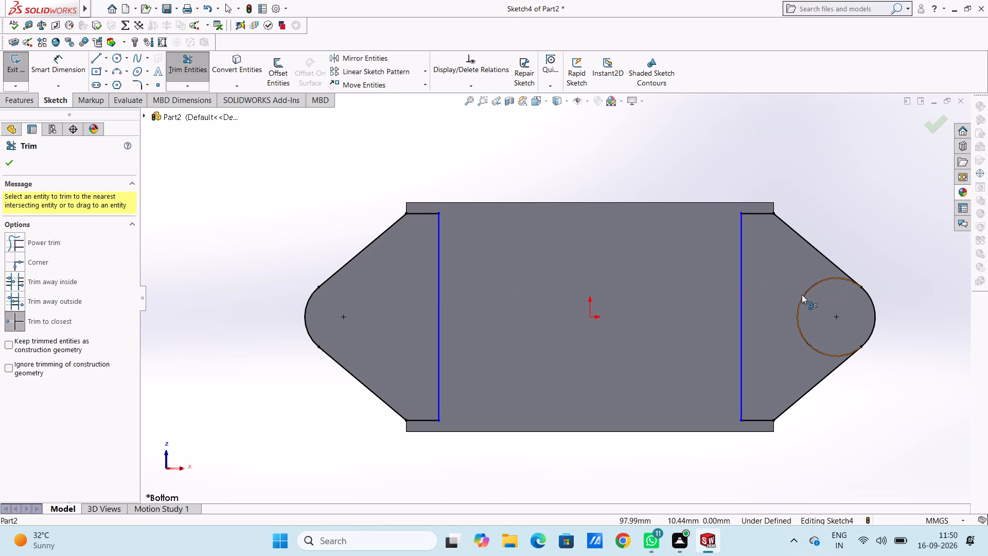
pyautogui.click(802, 294)
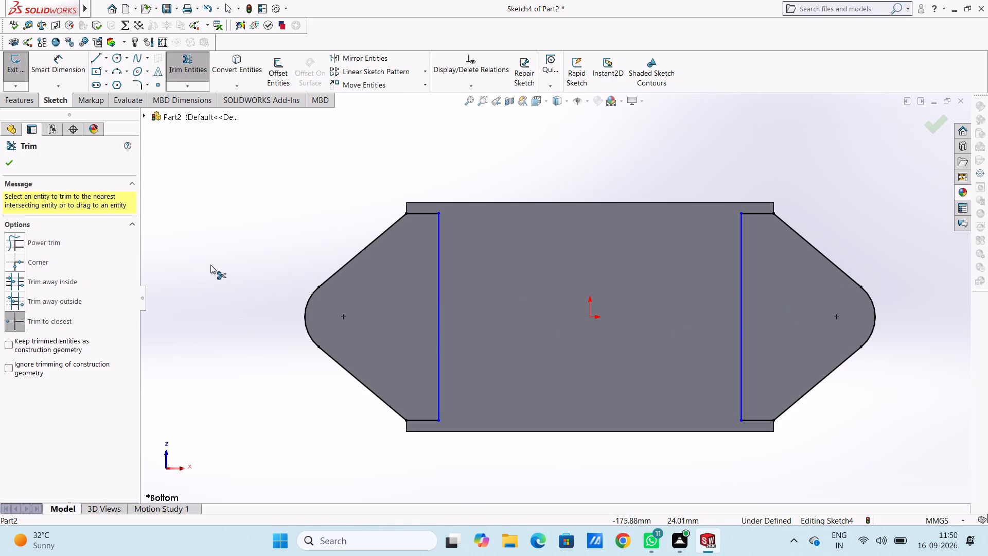
pyautogui.press('Escape')
pyautogui.press('Escape')
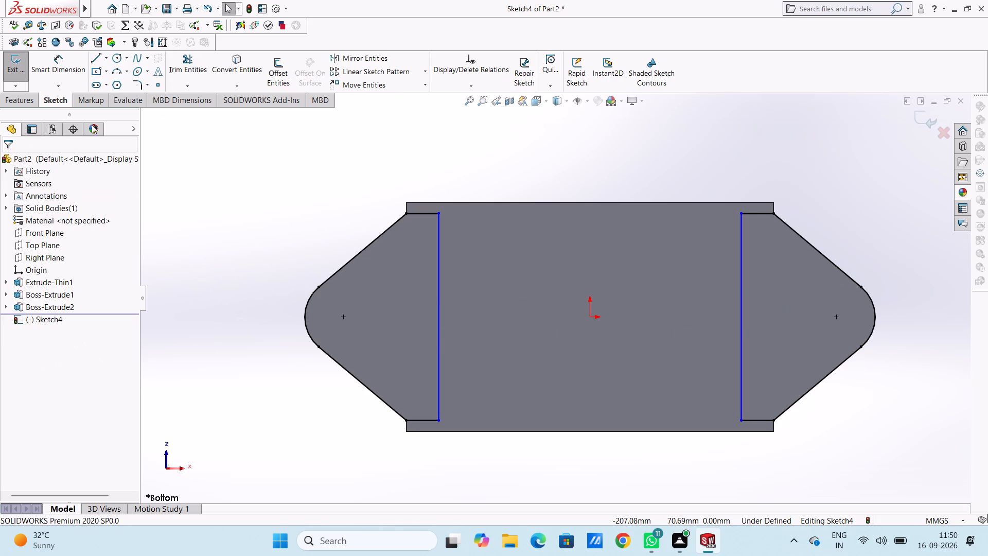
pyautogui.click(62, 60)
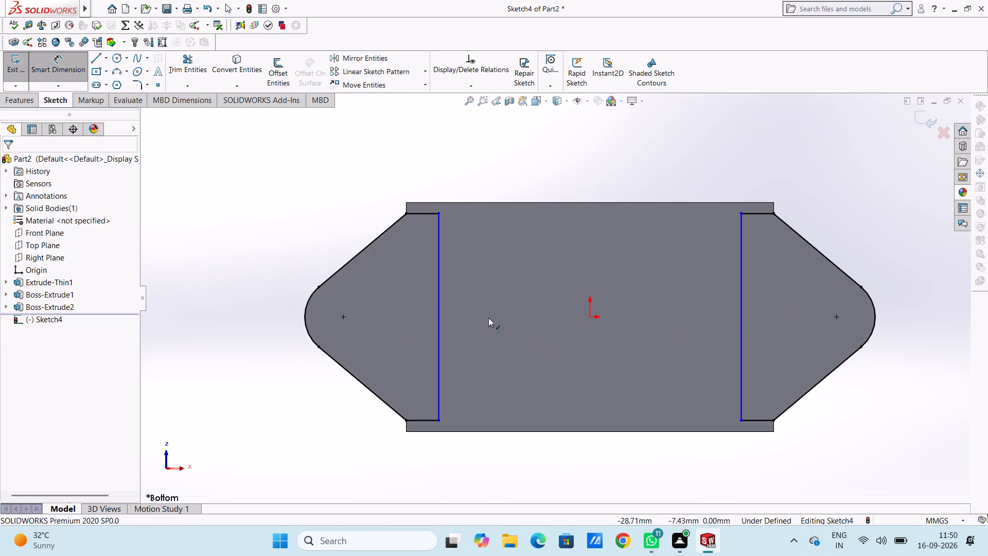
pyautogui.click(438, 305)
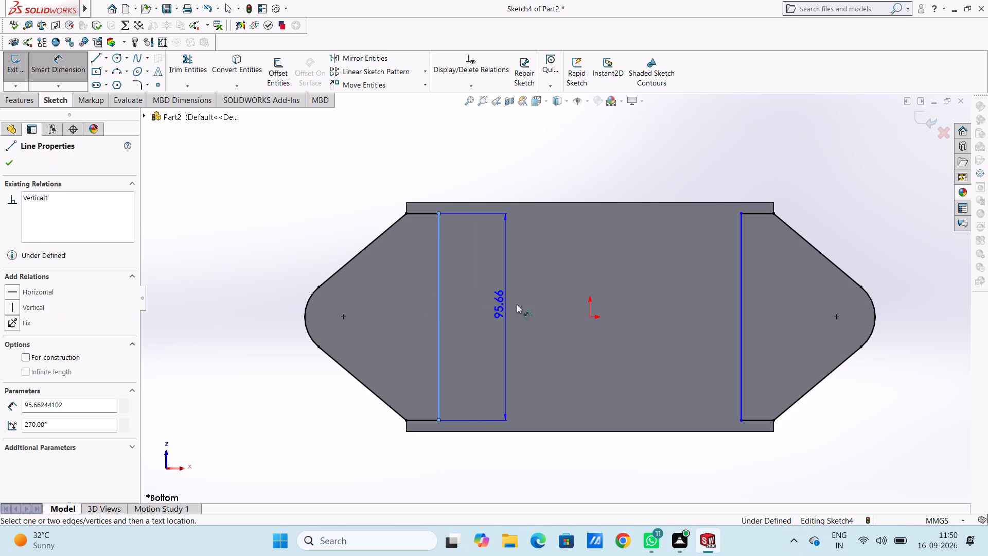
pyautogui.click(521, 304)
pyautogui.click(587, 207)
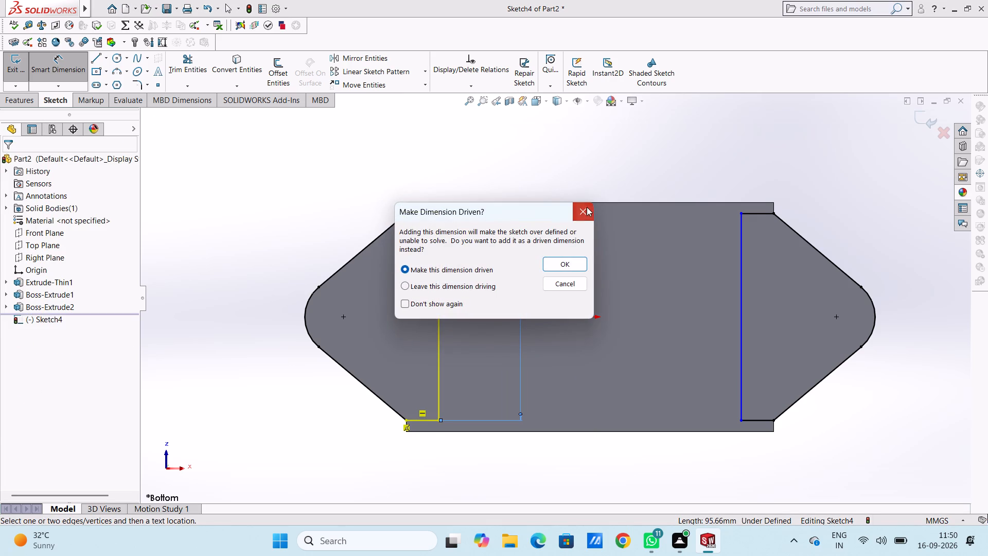
# Add a 44 mm horizontal dimension between the left lug's arc centre and the left profile's vertical line.
pyautogui.click(345, 318)
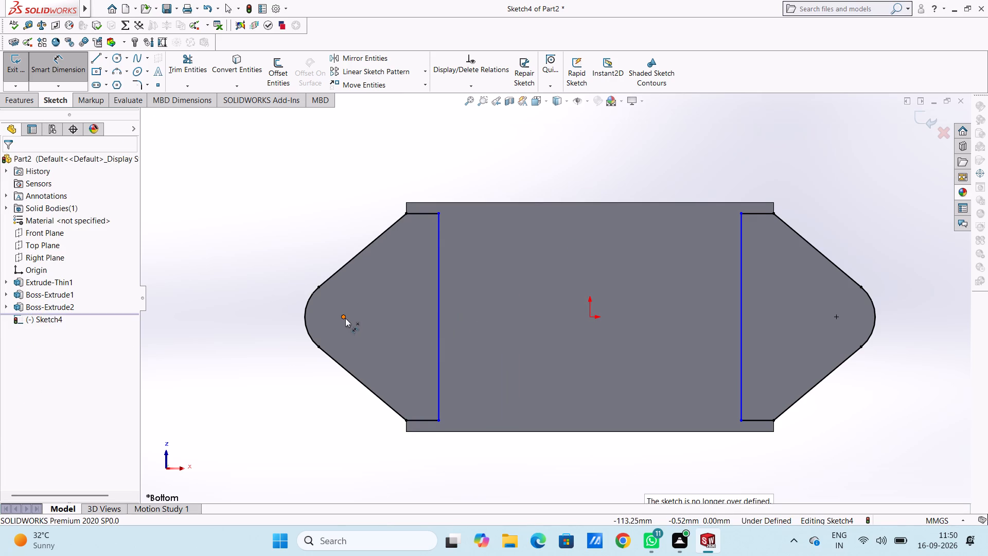
pyautogui.click(436, 311)
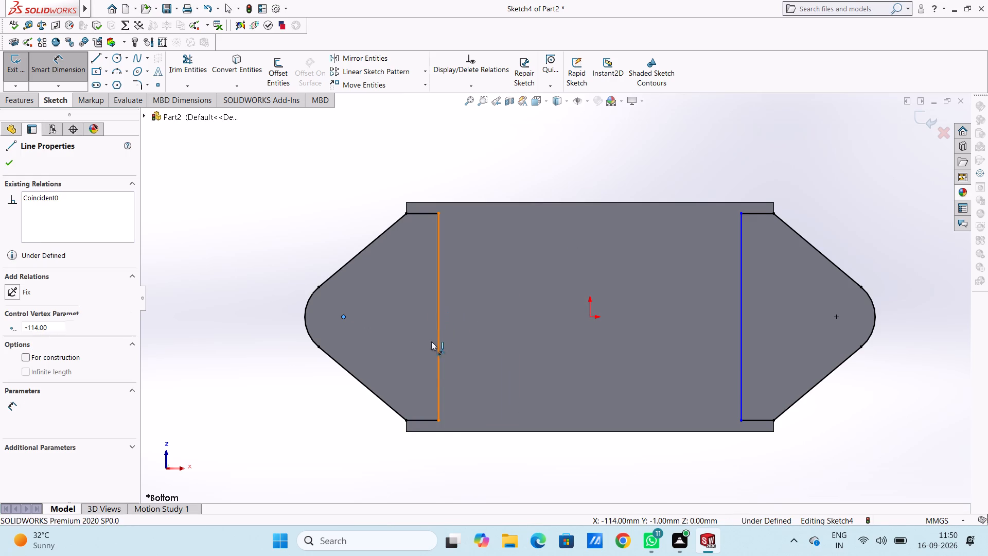
pyautogui.click(435, 456)
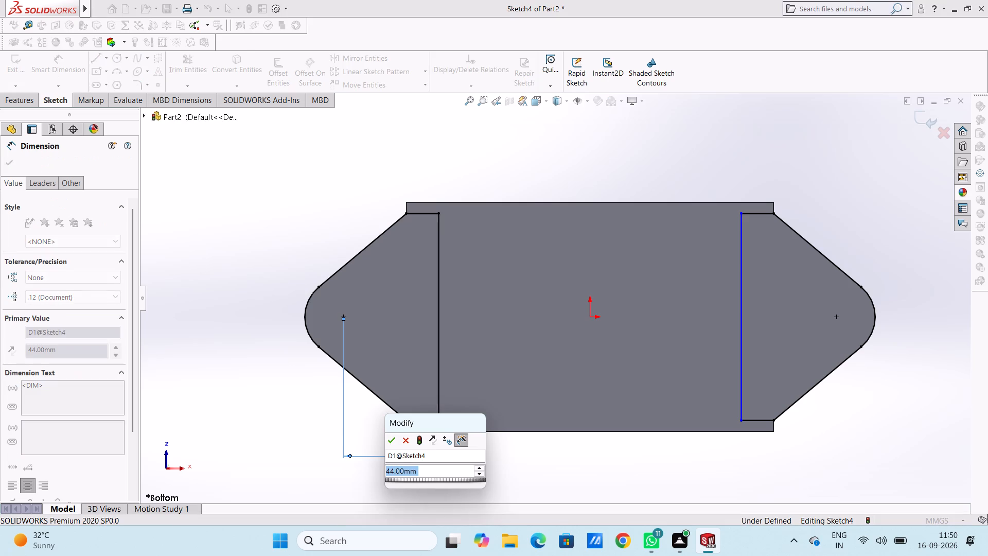
pyautogui.click(391, 438)
pyautogui.click(537, 354)
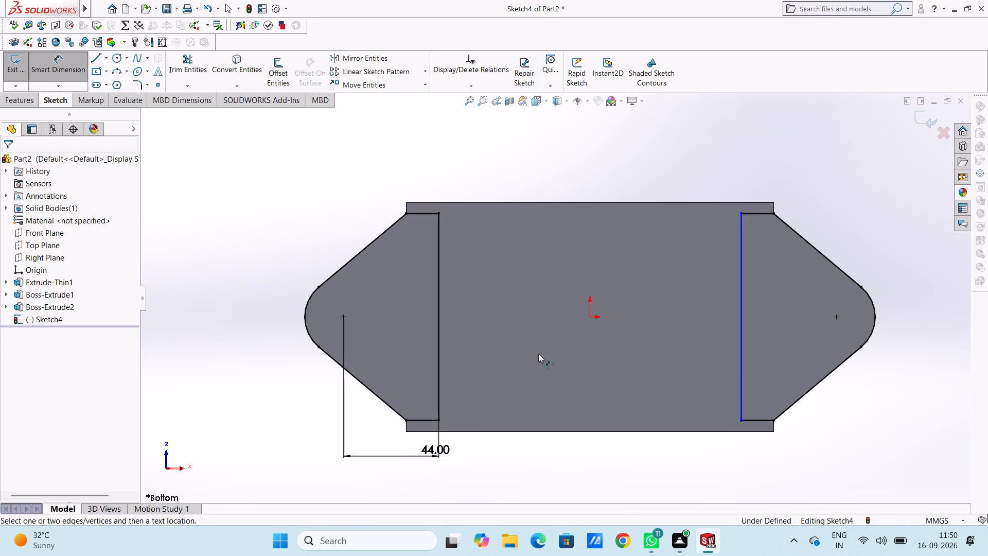
# Add a 44 mm horizontal dimension between the right profile's vertical line and the right lug's arc centre.
pyautogui.click(742, 317)
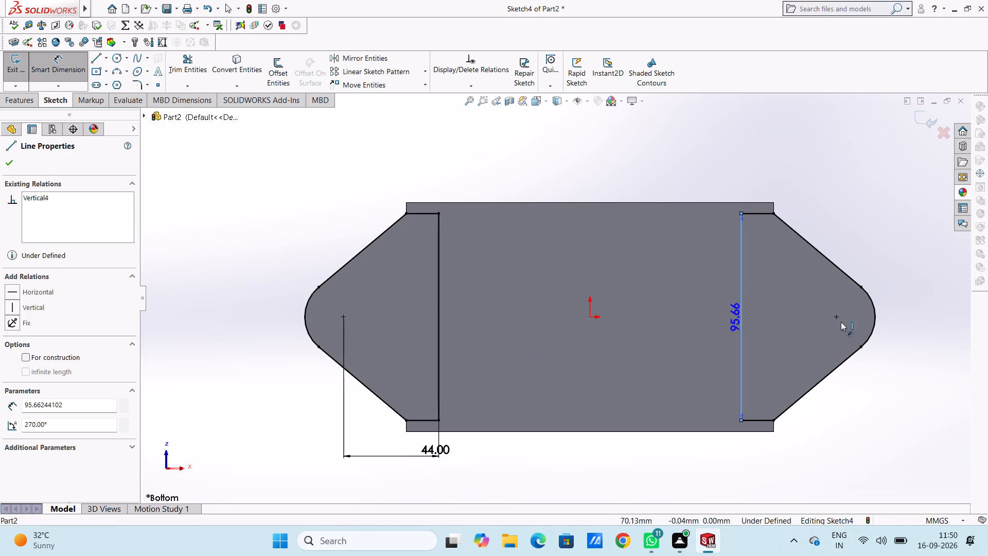
pyautogui.click(839, 319)
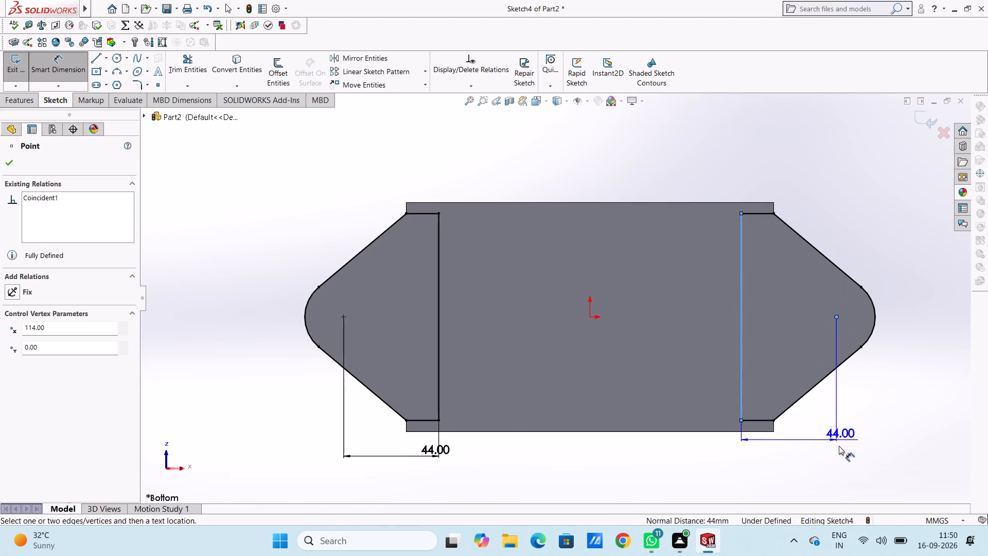
pyautogui.click(837, 458)
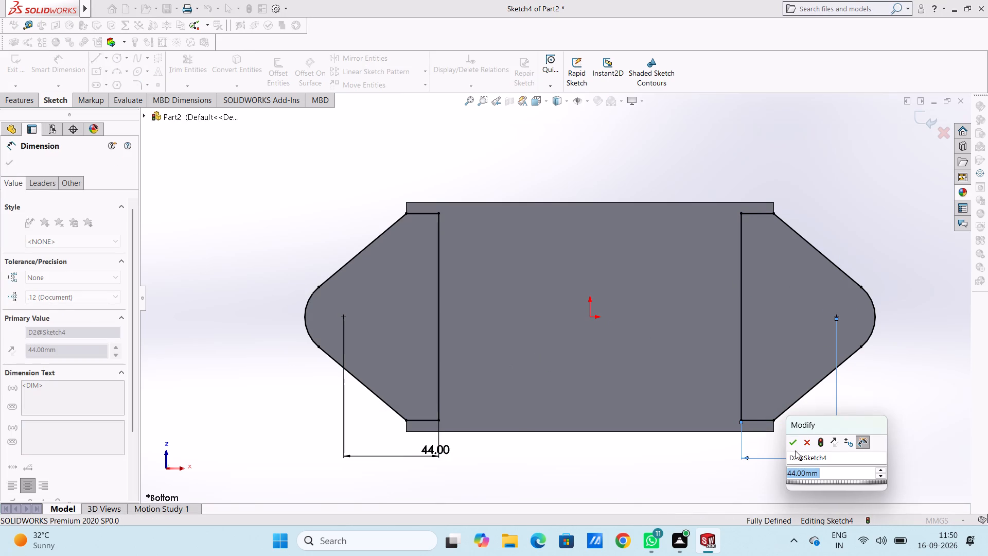
pyautogui.click(789, 443)
pyautogui.click(719, 460)
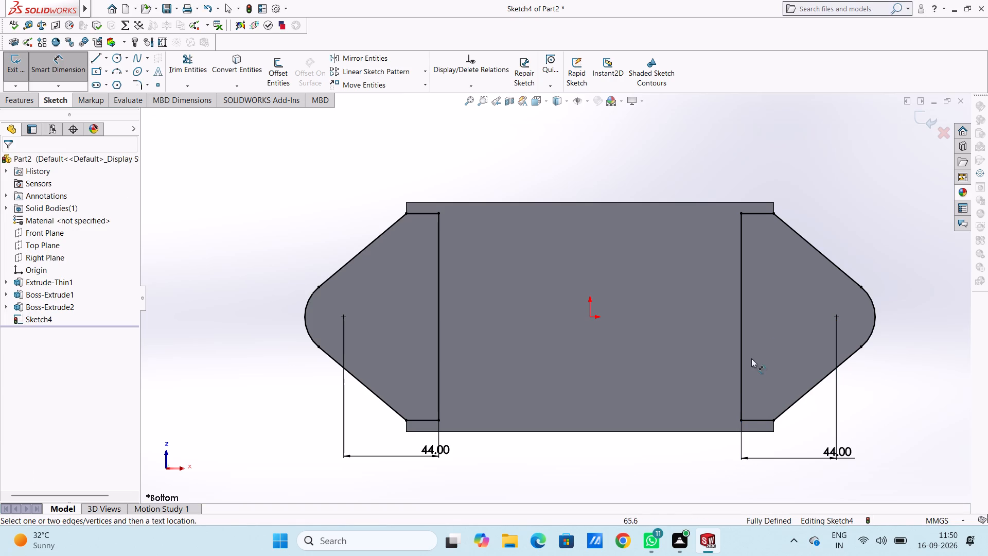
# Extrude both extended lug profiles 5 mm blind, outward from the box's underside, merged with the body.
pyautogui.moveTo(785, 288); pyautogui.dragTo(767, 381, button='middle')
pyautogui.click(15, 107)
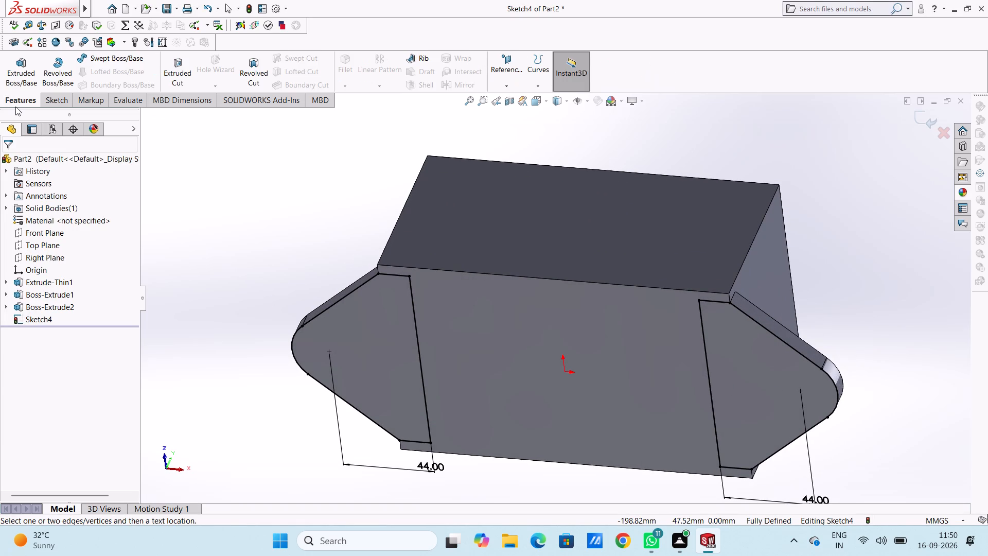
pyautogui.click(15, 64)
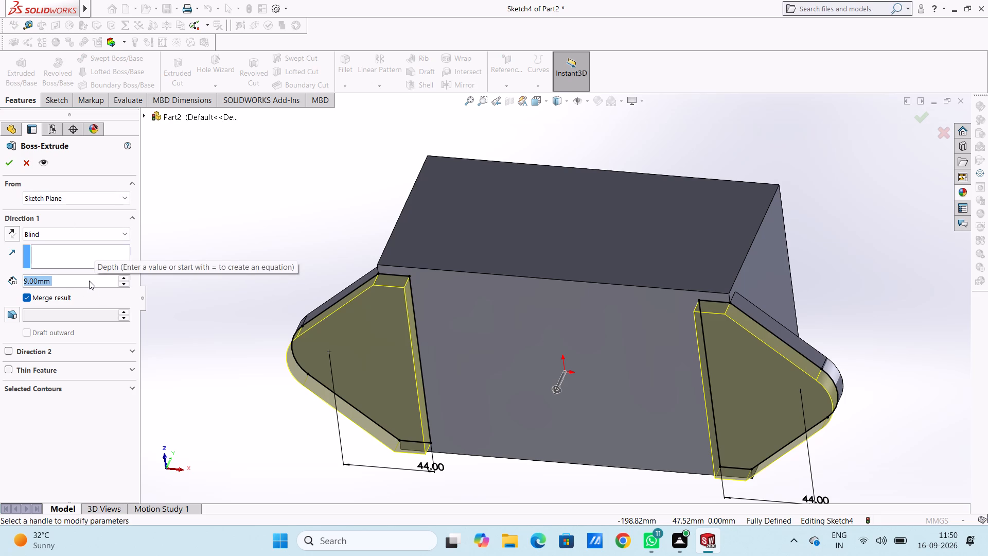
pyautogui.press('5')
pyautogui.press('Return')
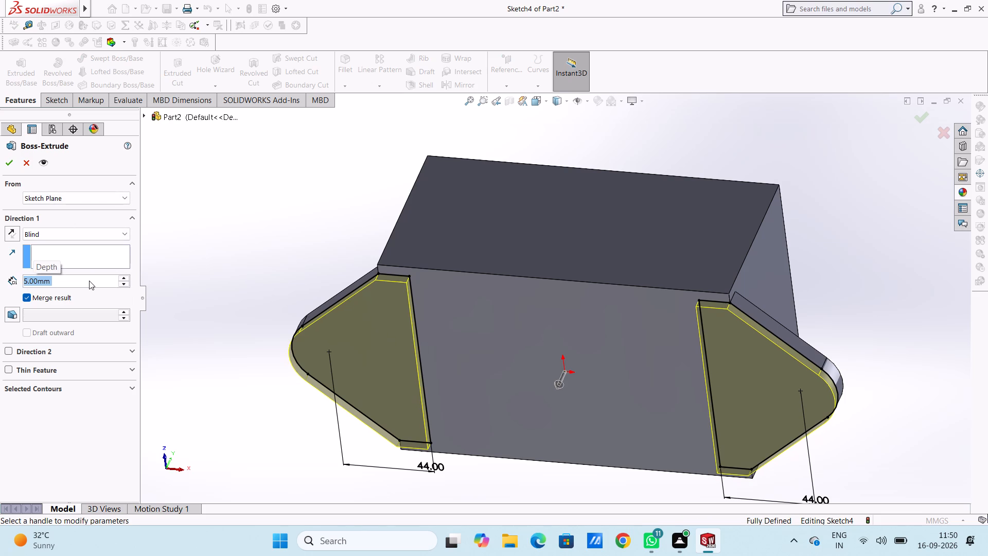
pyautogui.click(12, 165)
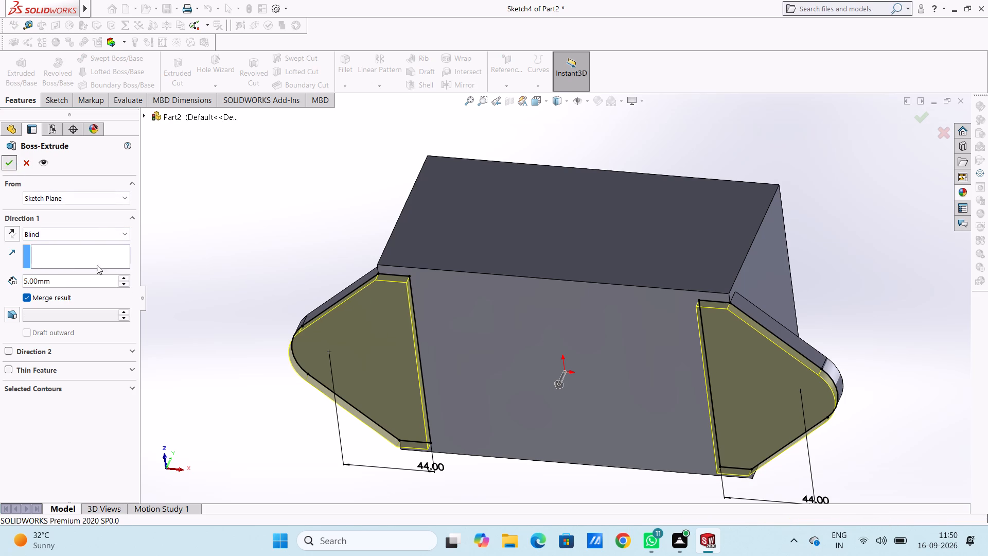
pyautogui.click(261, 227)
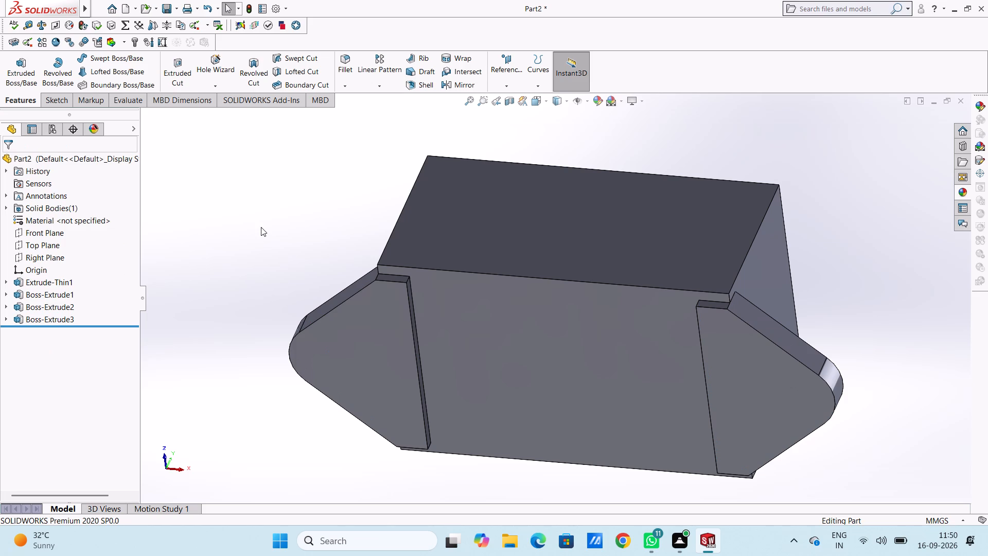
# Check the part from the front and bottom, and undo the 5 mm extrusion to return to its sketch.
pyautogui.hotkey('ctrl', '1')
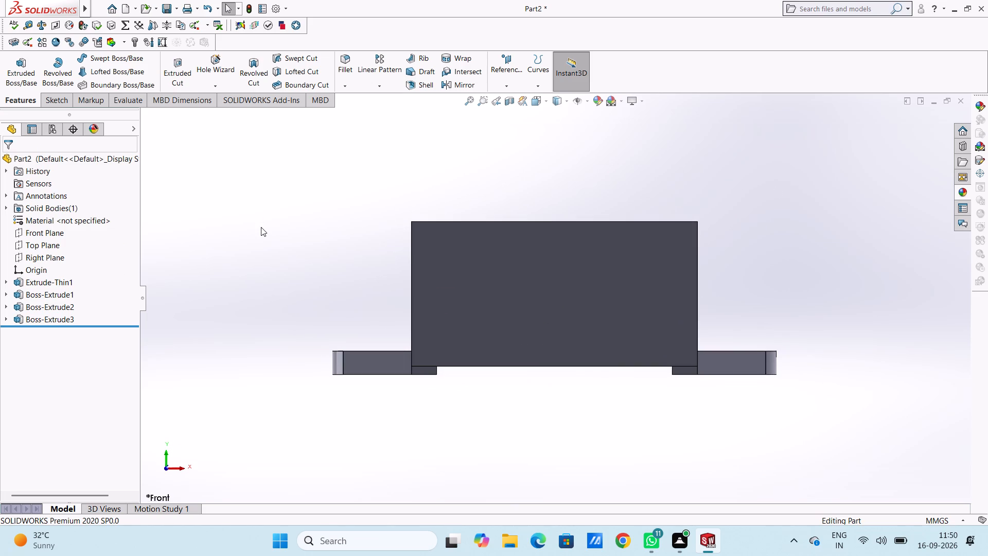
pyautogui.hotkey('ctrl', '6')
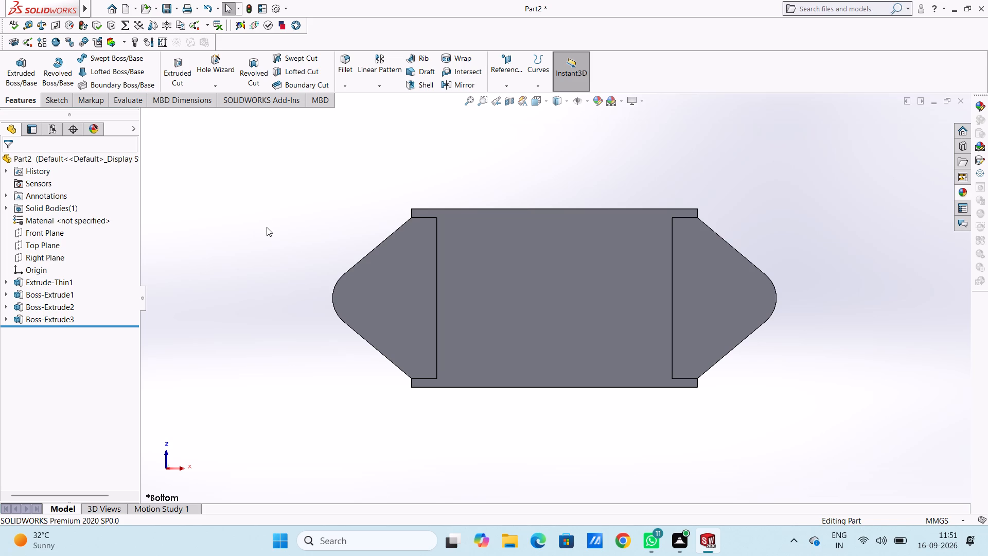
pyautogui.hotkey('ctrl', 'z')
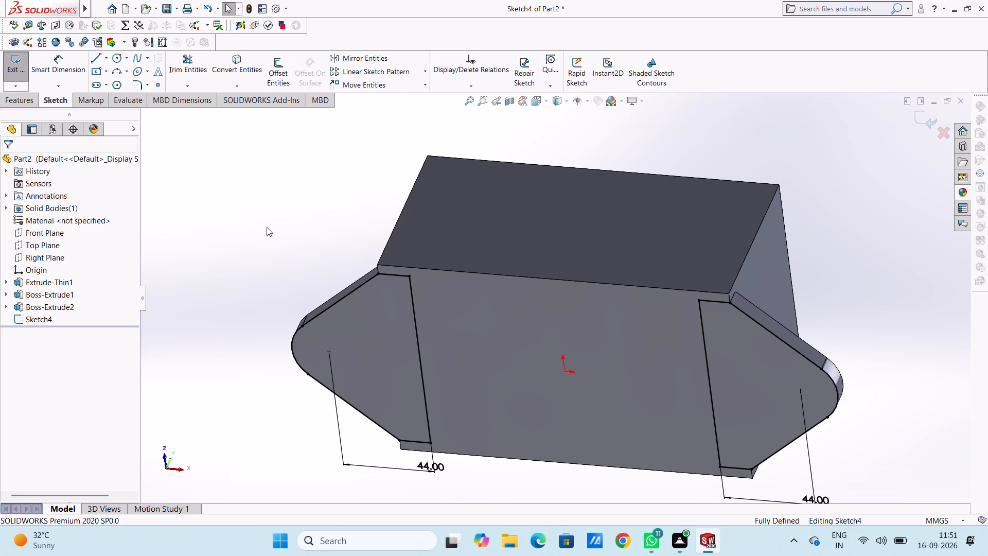
# From the left profile's lower box-side corner, sketch lines about 5.17 mm down to the box edge, 15 mm inward along it, and up to the vertical line.
pyautogui.hotkey('ctrl', '6')
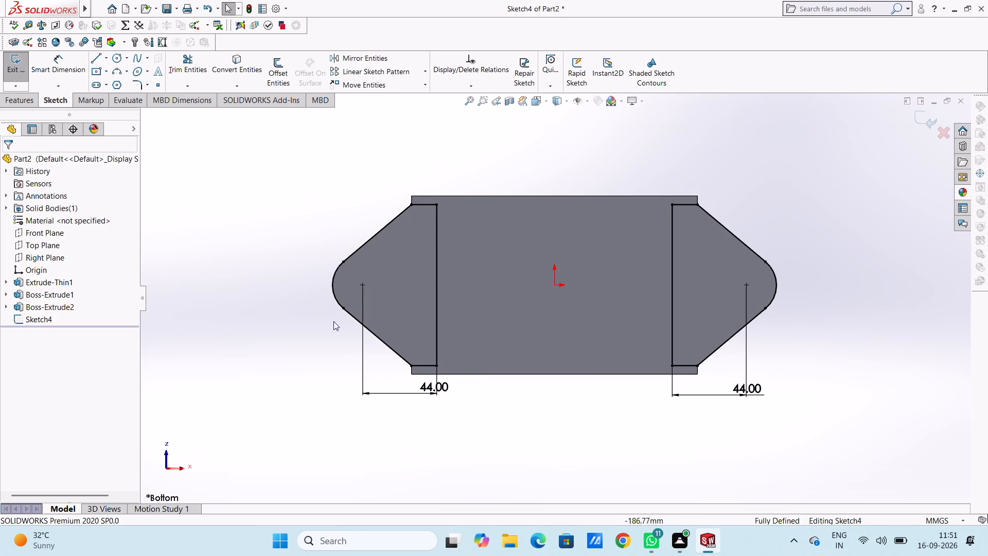
pyautogui.click(96, 60)
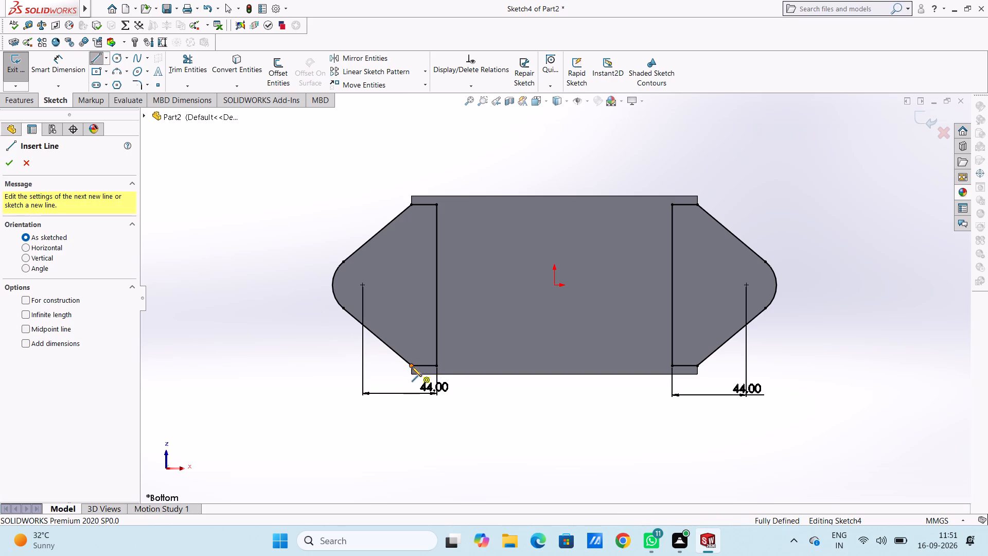
pyautogui.scroll(-3, 412, 367)
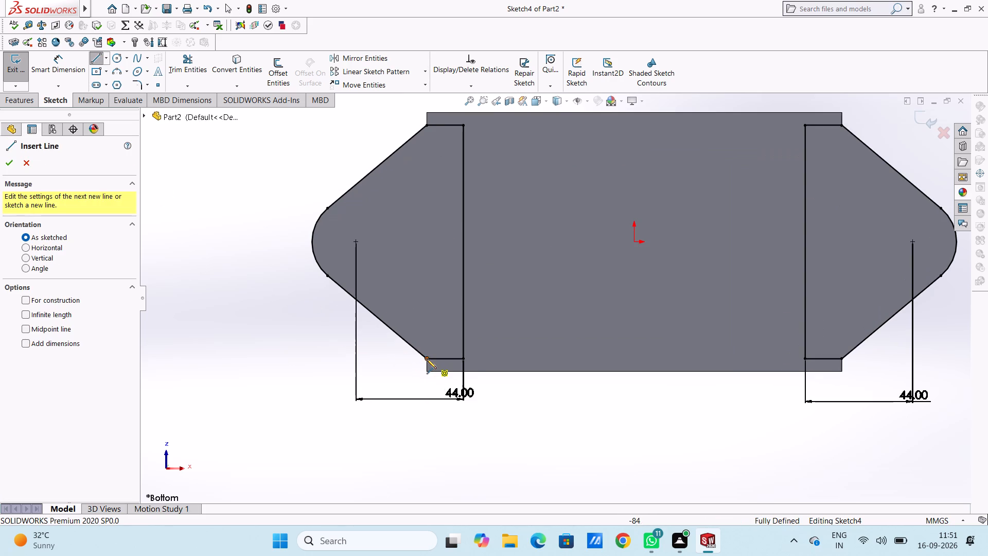
pyautogui.click(426, 358)
pyautogui.click(428, 372)
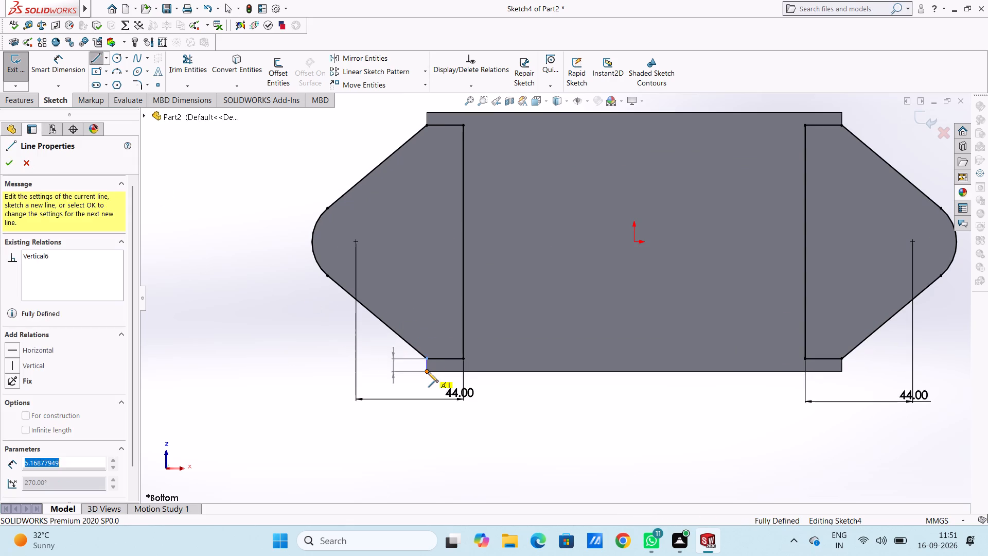
pyautogui.click(464, 372)
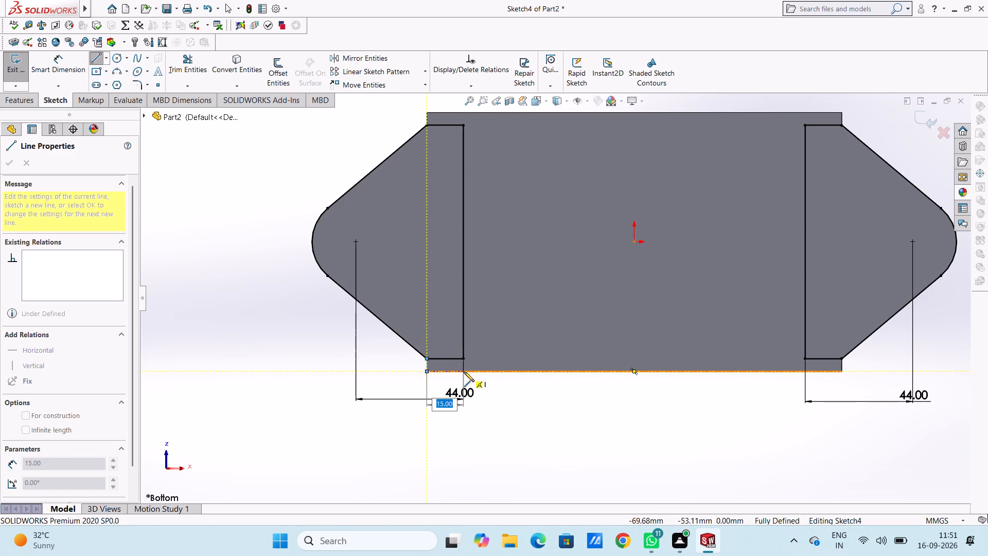
pyautogui.click(464, 358)
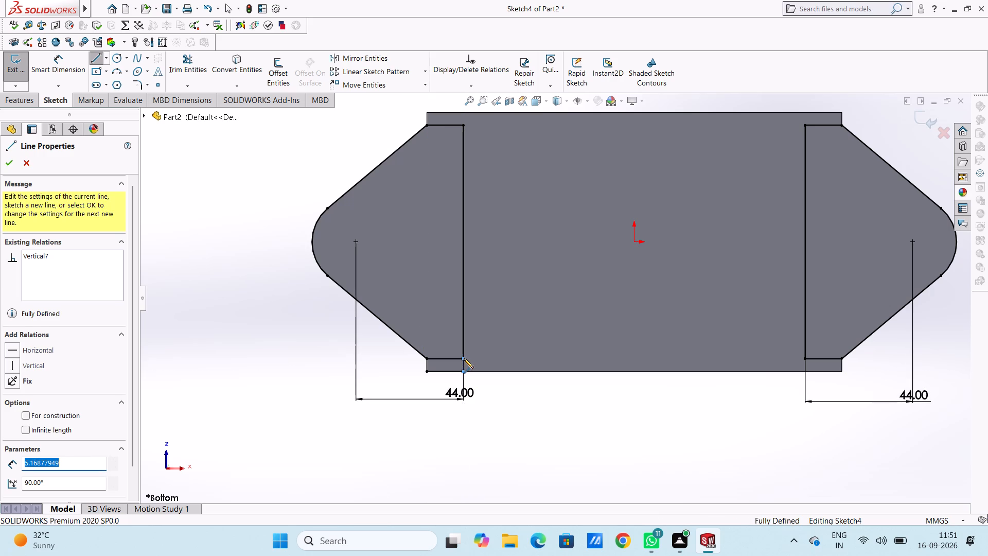
pyautogui.press('Escape')
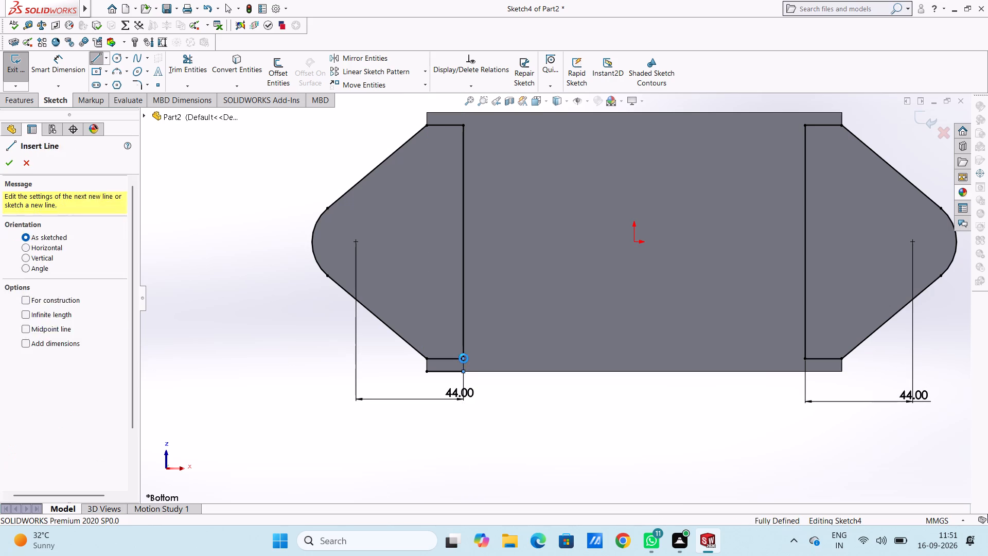
pyautogui.press('Escape')
pyautogui.press('Escape')
# Delete the left profile's original lower 15 mm horizontal segment above the new edge line.
pyautogui.click(457, 357)
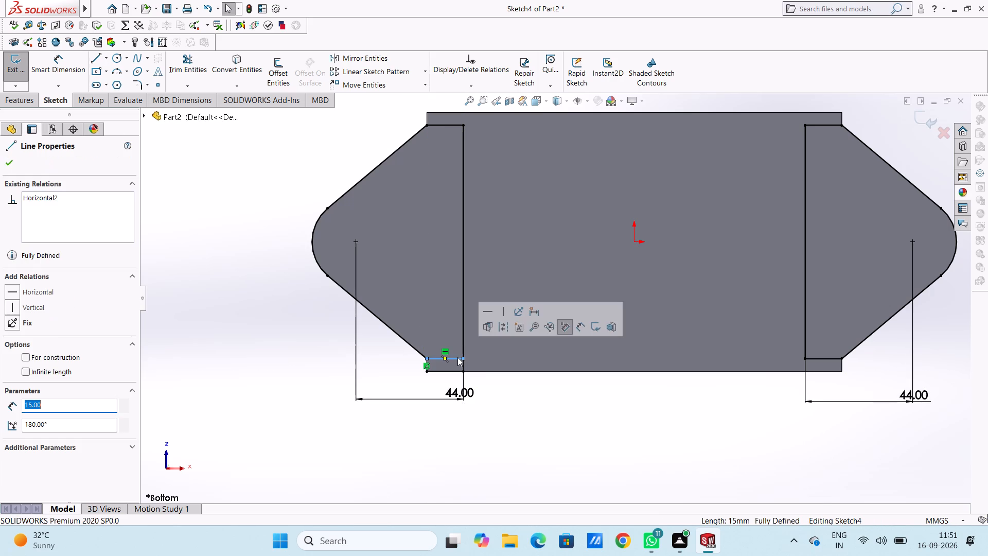
pyautogui.press('Delete')
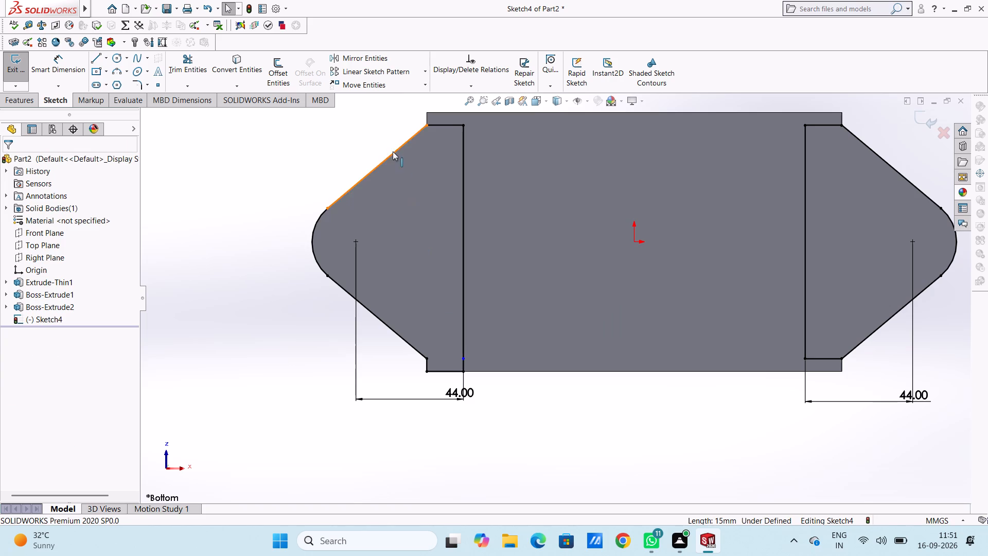
# Extend the left profile's upper box-side corner to the box edge with about 5.17, 15 and 5.17 mm lines, and delete the original 15 mm horizontal segment.
pyautogui.scroll(-3, 451, 123)
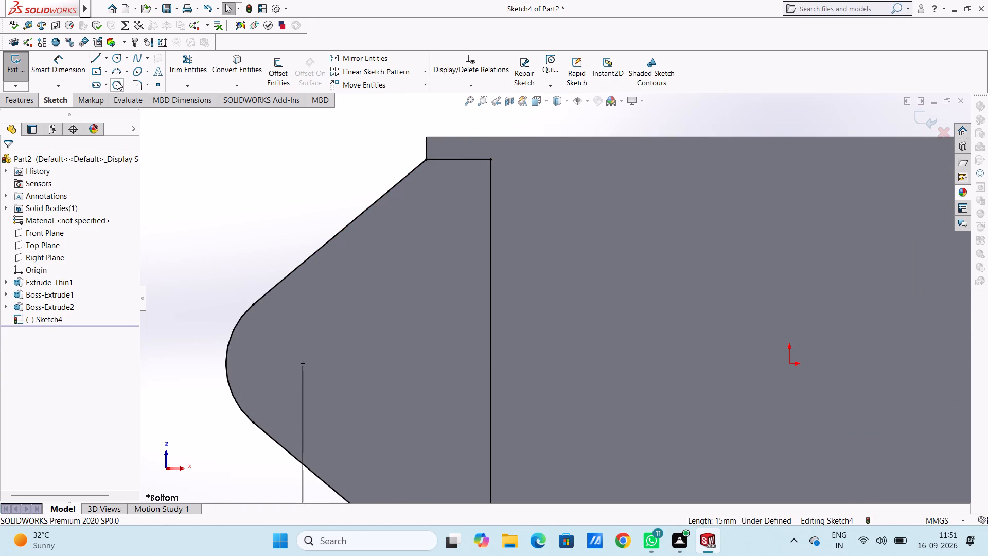
pyautogui.click(98, 58)
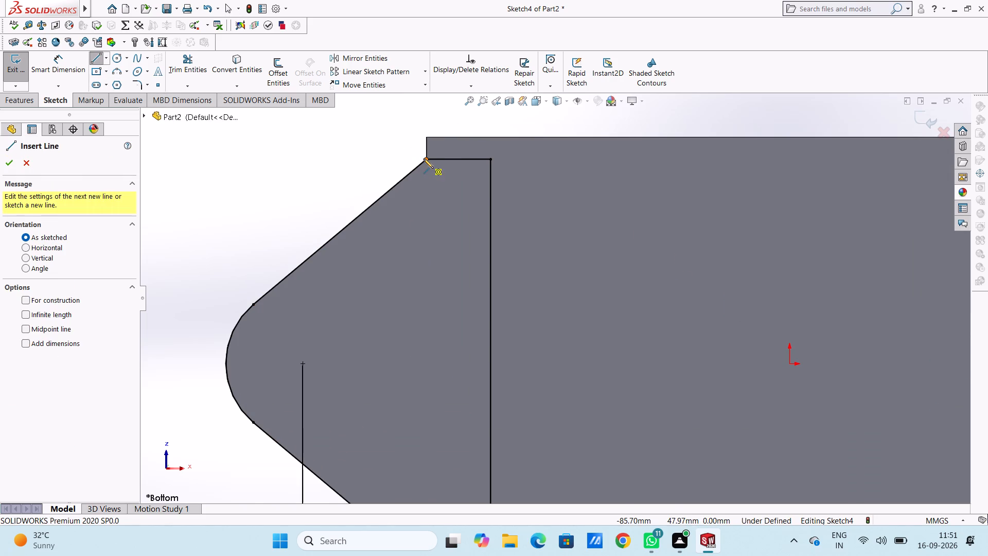
pyautogui.click(425, 158)
pyautogui.click(426, 137)
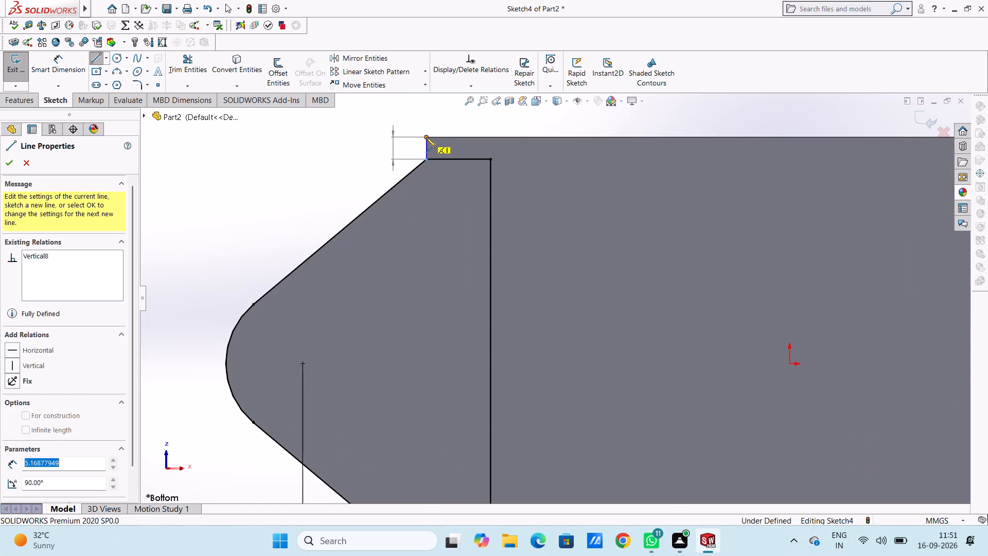
pyautogui.click(490, 137)
pyautogui.click(491, 159)
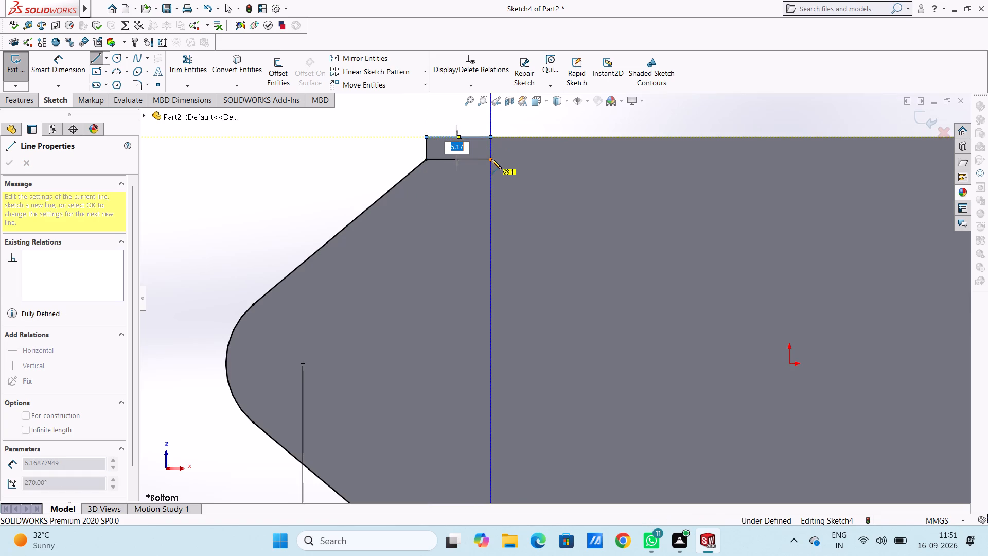
pyautogui.press('Escape')
pyautogui.press('Escape')
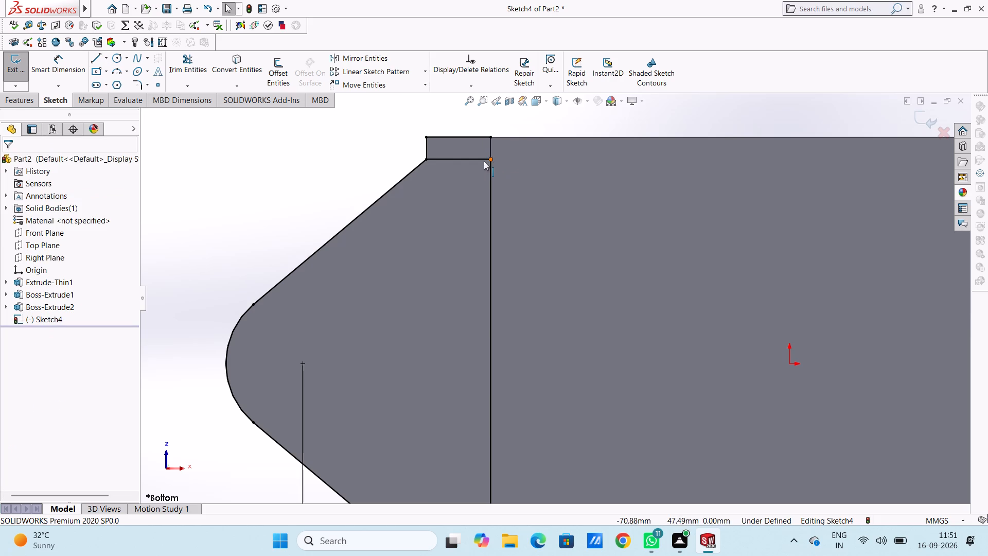
pyautogui.click(483, 161)
pyautogui.press('Delete')
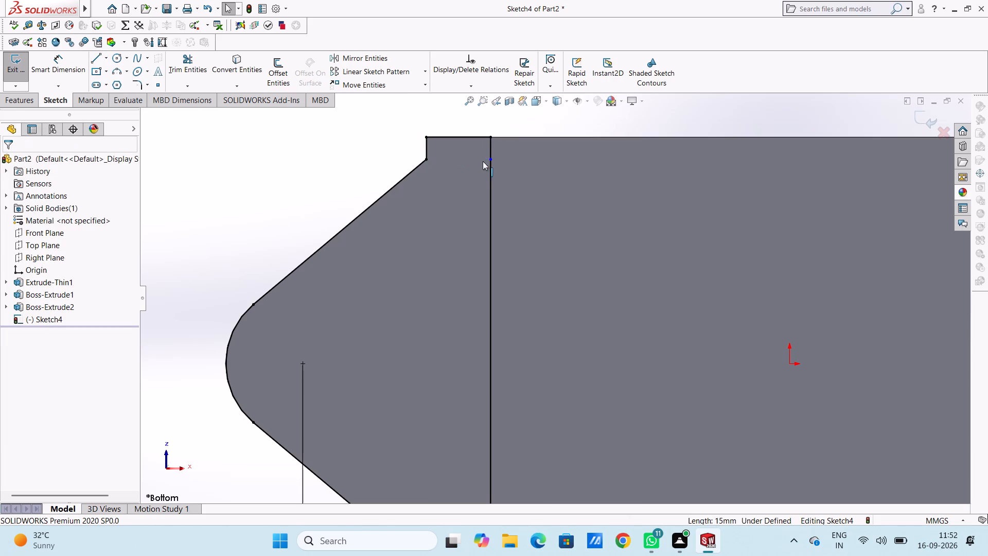
# Extend the right profile's upper end to the box edge with about 5.17, 15 and 5.17 mm lines, and delete its original upper 15 mm segment.
pyautogui.scroll(-3, 483, 161)
pyautogui.scroll(8, 483, 161)
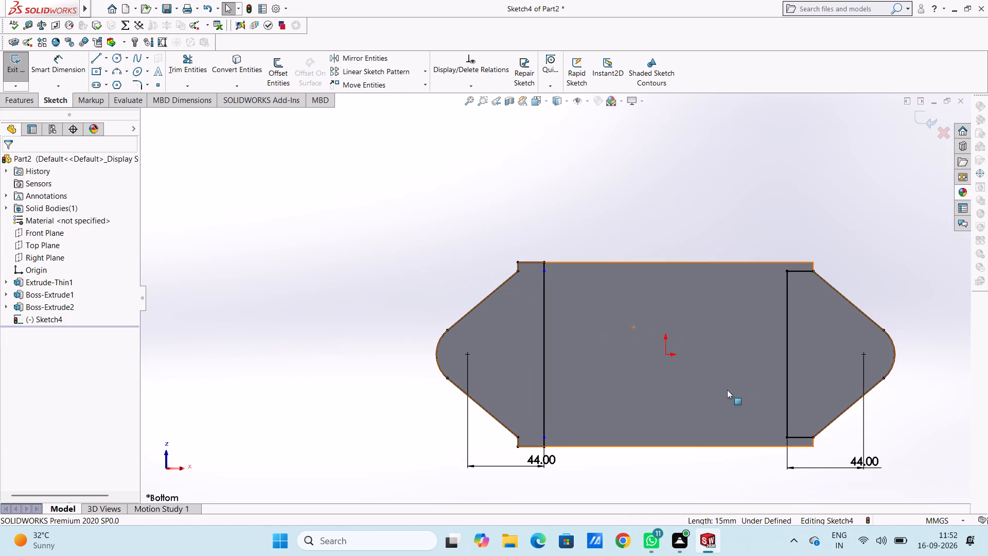
pyautogui.scroll(-2, 768, 421)
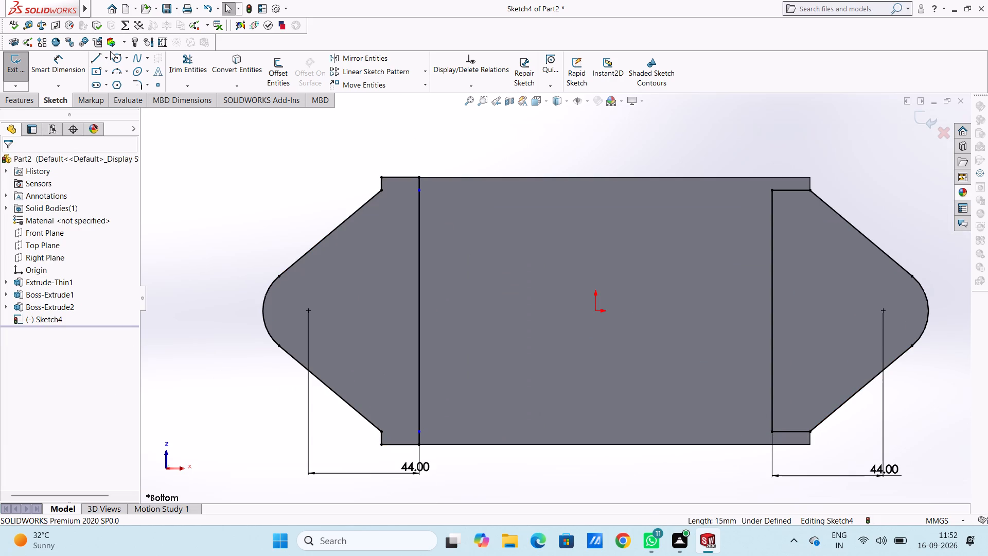
pyautogui.click(99, 58)
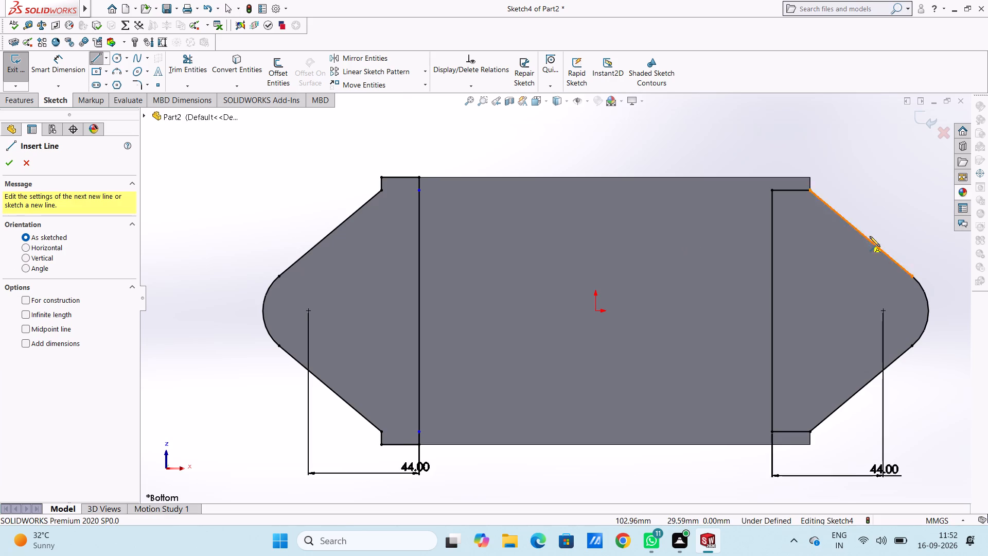
pyautogui.scroll(-2, 869, 236)
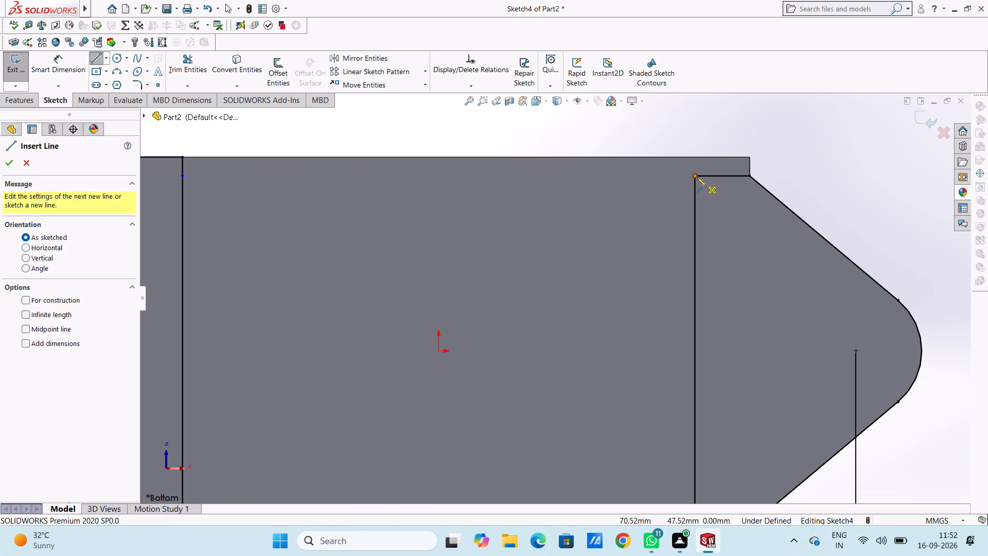
pyautogui.click(696, 176)
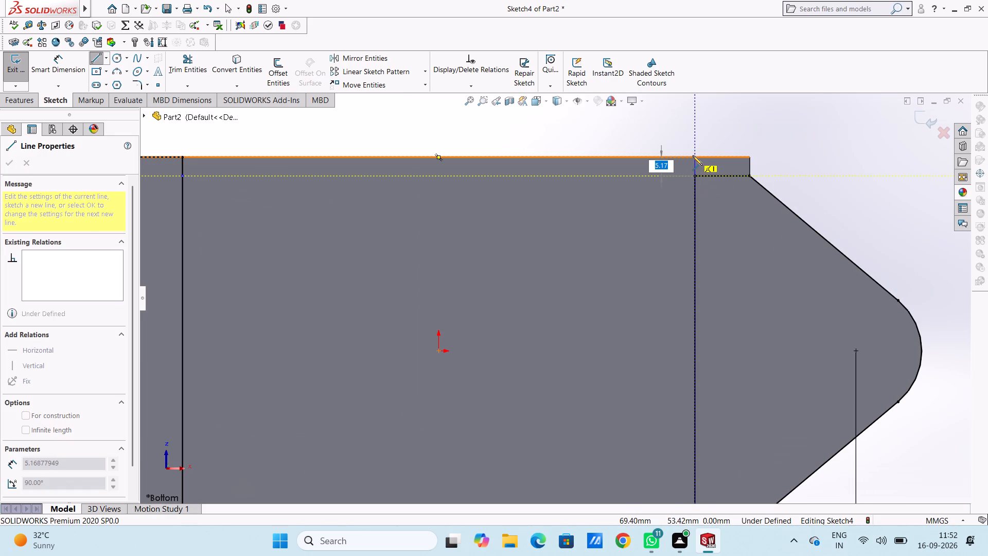
pyautogui.click(693, 155)
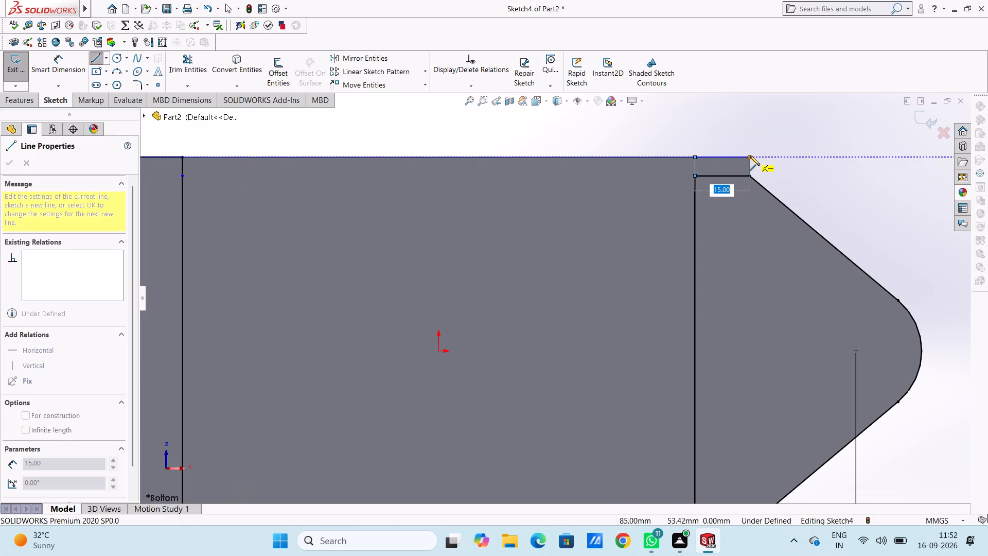
pyautogui.click(750, 155)
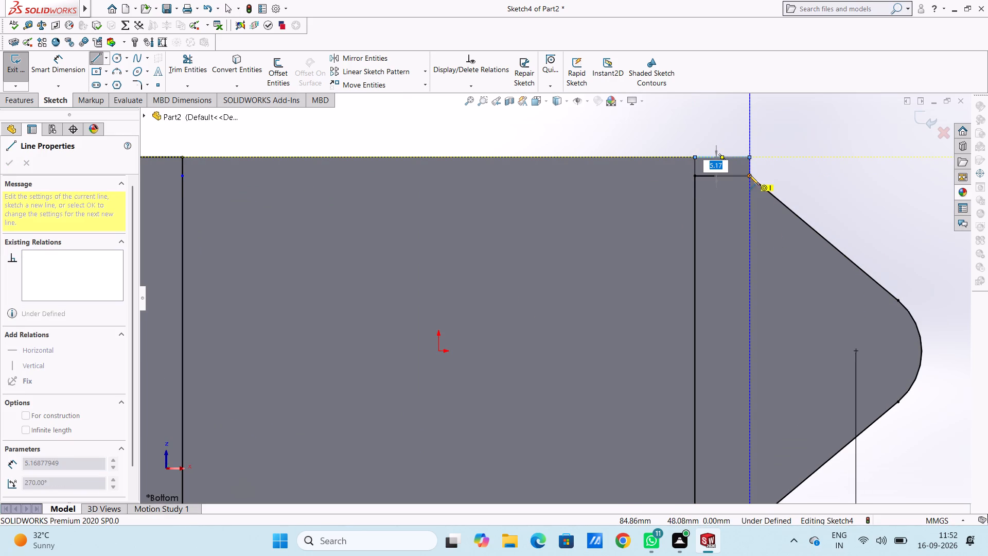
pyautogui.click(749, 175)
pyautogui.press('Escape')
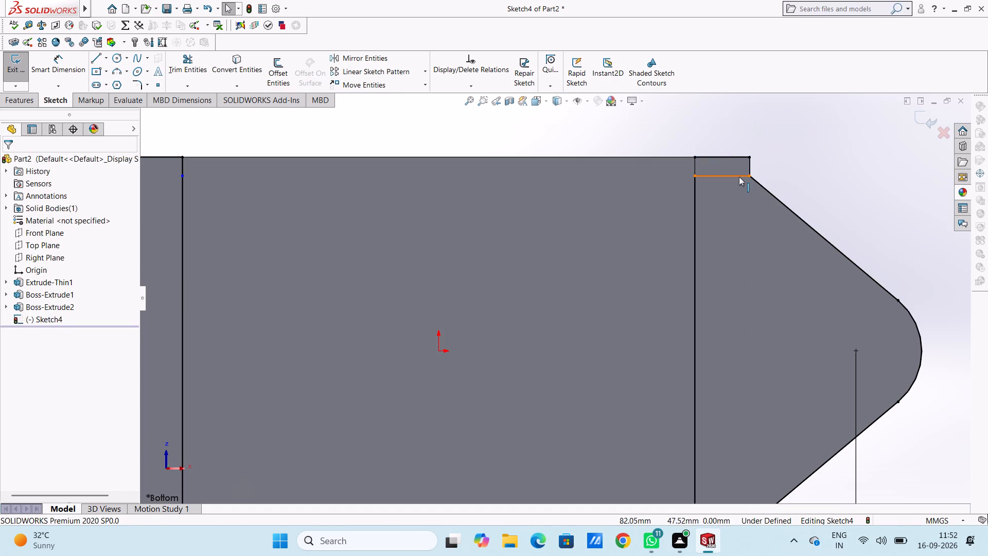
pyautogui.click(739, 177)
pyautogui.press('Delete')
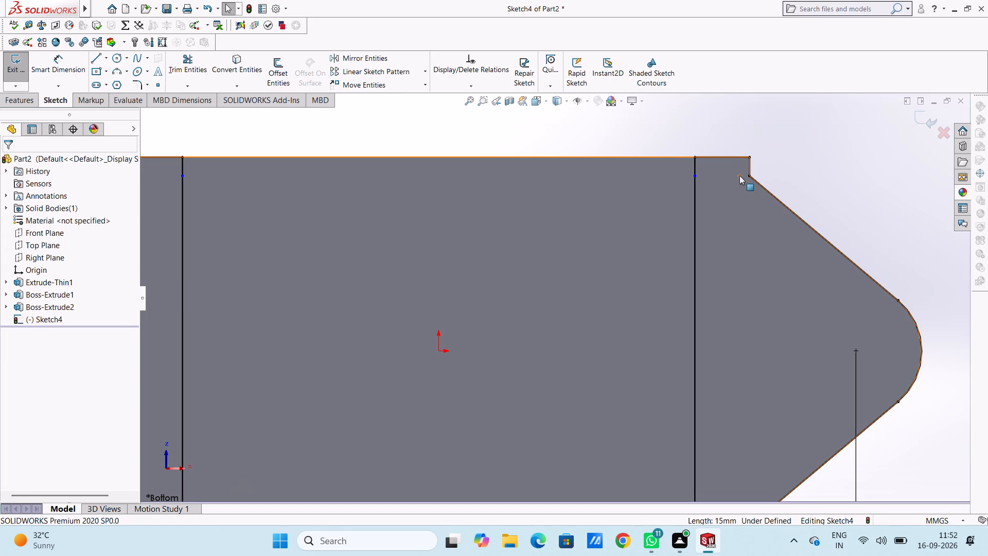
# Extend the right profile's lower end to the box edge with about 5.17, 15 and 5.17 mm lines, and delete its original lower 15 mm segment.
pyautogui.scroll(-3, 739, 176)
pyautogui.scroll(5, 739, 176)
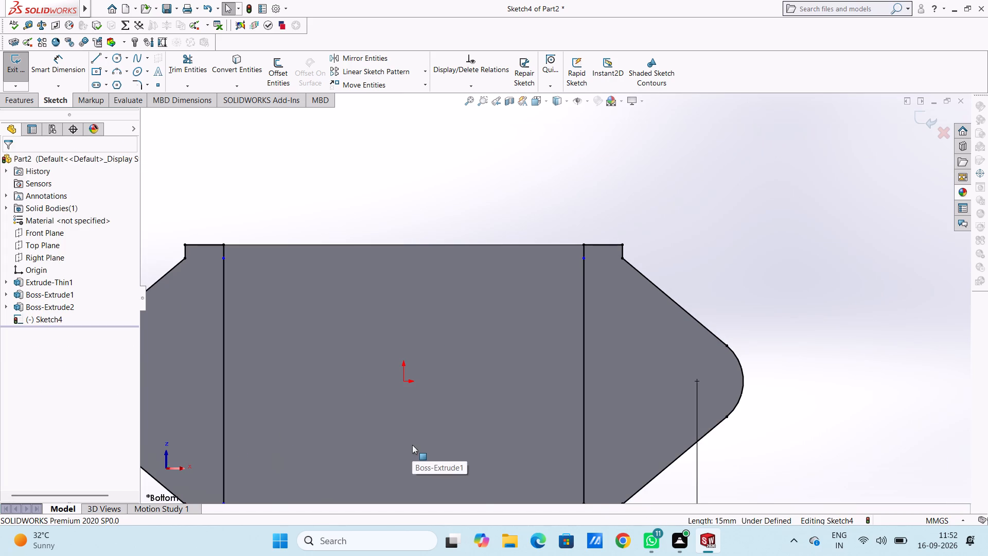
pyautogui.scroll(5, 412, 445)
pyautogui.scroll(-4, 594, 378)
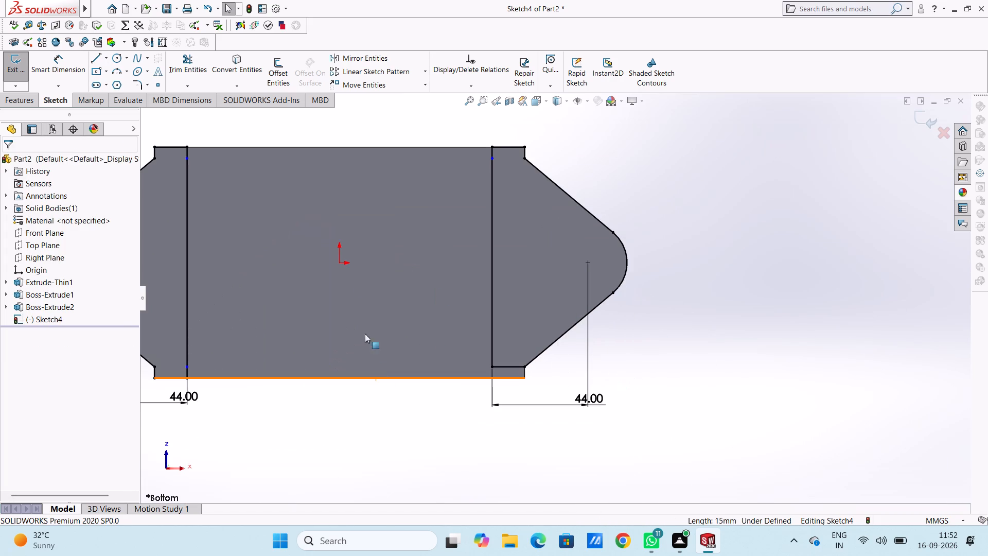
pyautogui.click(96, 55)
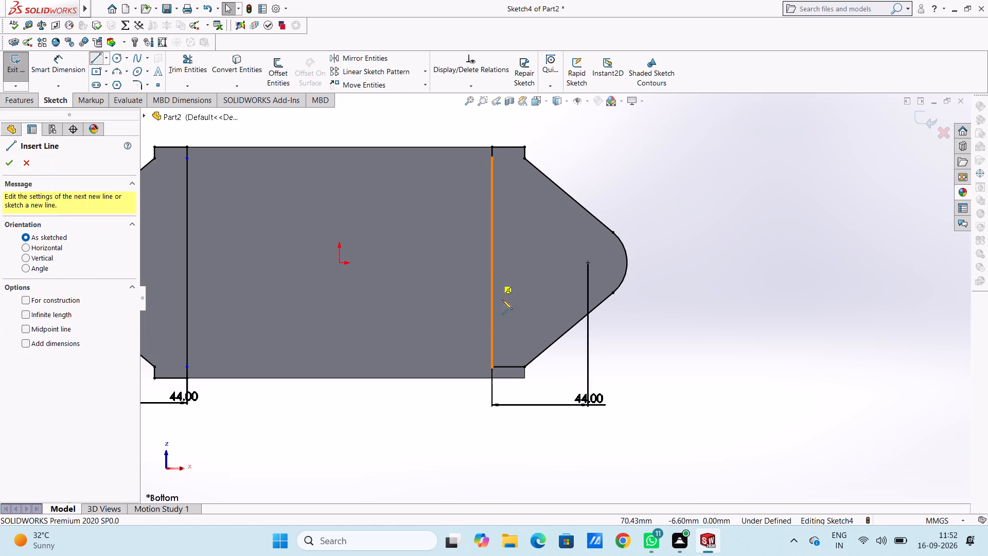
pyautogui.scroll(-4, 515, 341)
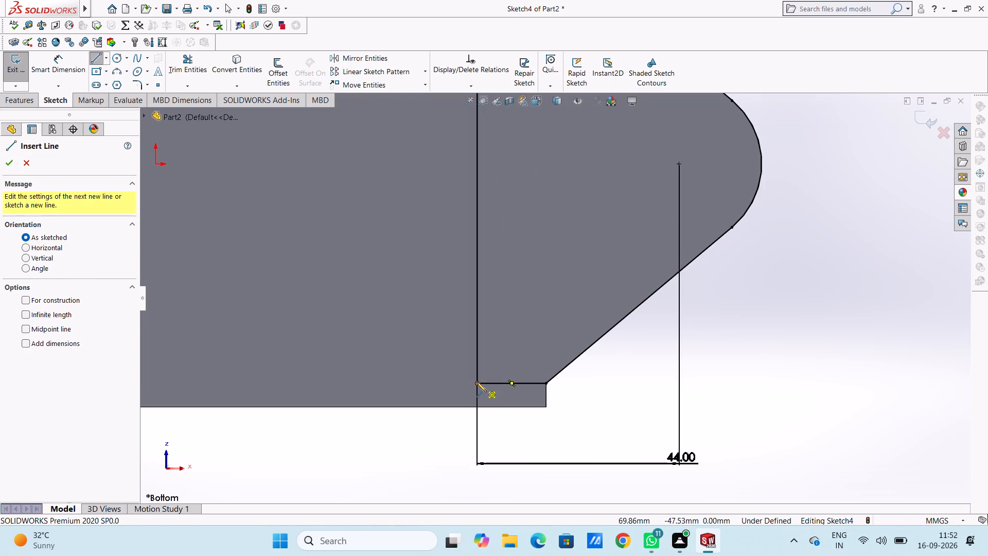
pyautogui.click(477, 382)
pyautogui.click(478, 408)
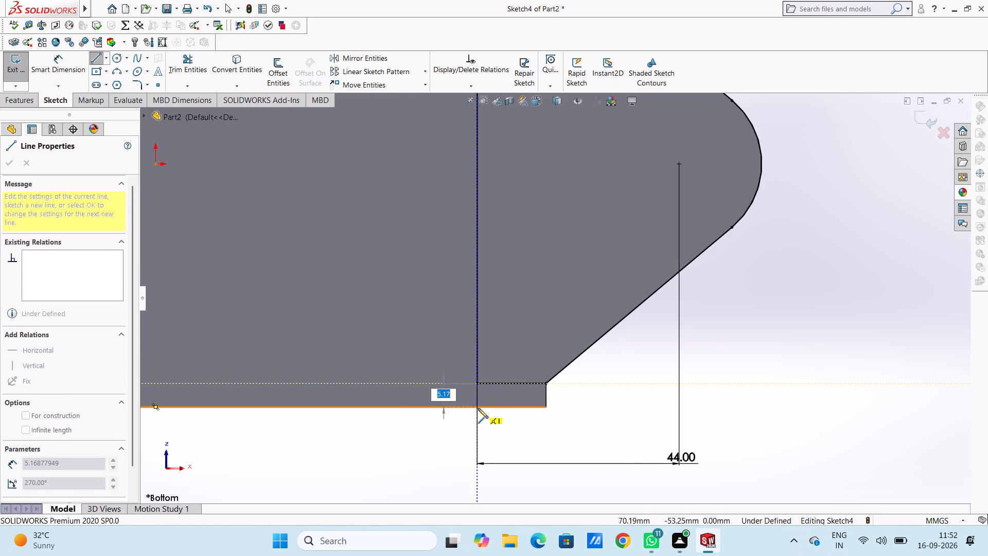
pyautogui.click(548, 407)
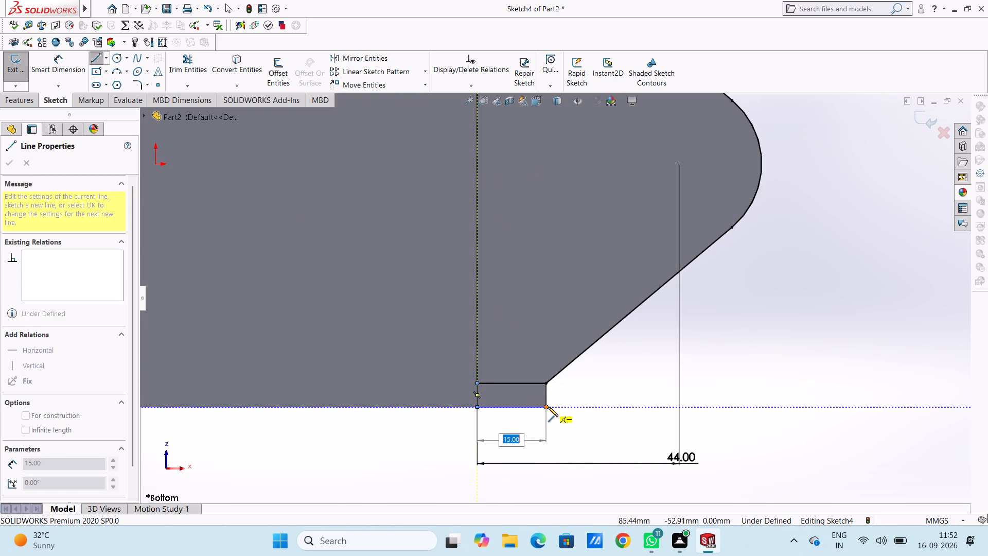
pyautogui.click(546, 384)
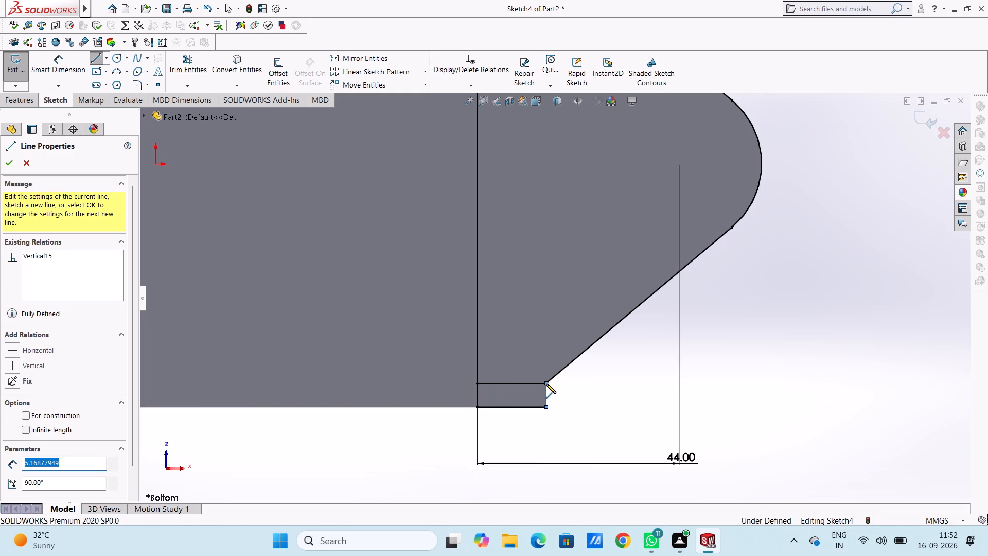
pyautogui.press('Escape')
pyautogui.press('Escape')
pyautogui.click(535, 386)
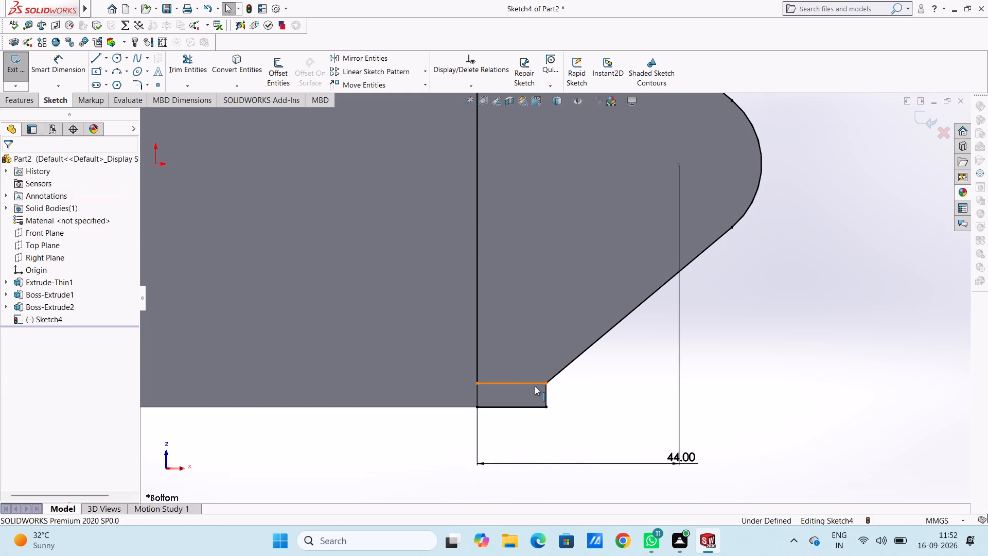
pyautogui.press('Delete')
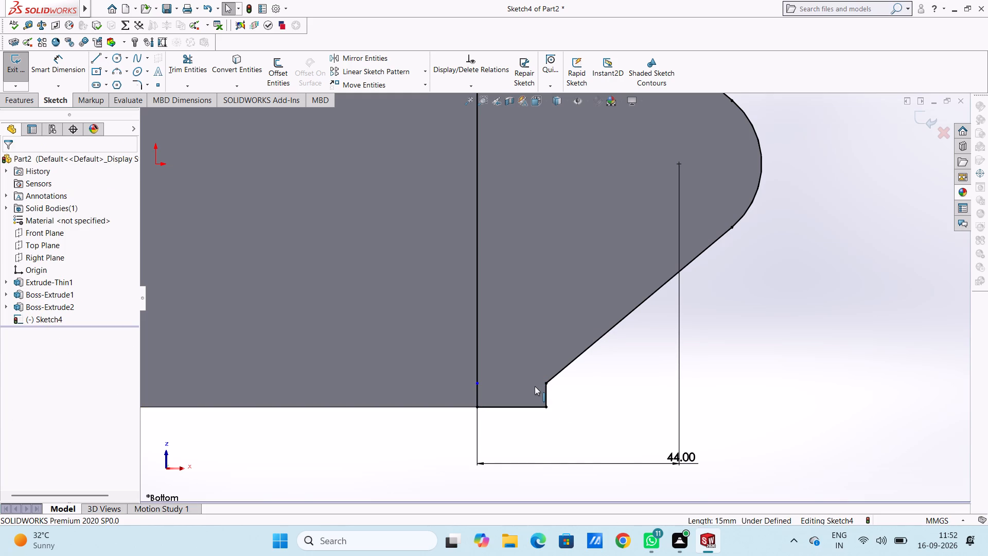
# Extrude both full-width lug profiles 5 mm blind from the sketch plane, outward from the box's underside, merged with the body.
pyautogui.scroll(-6, 527, 378)
pyautogui.scroll(6, 525, 380)
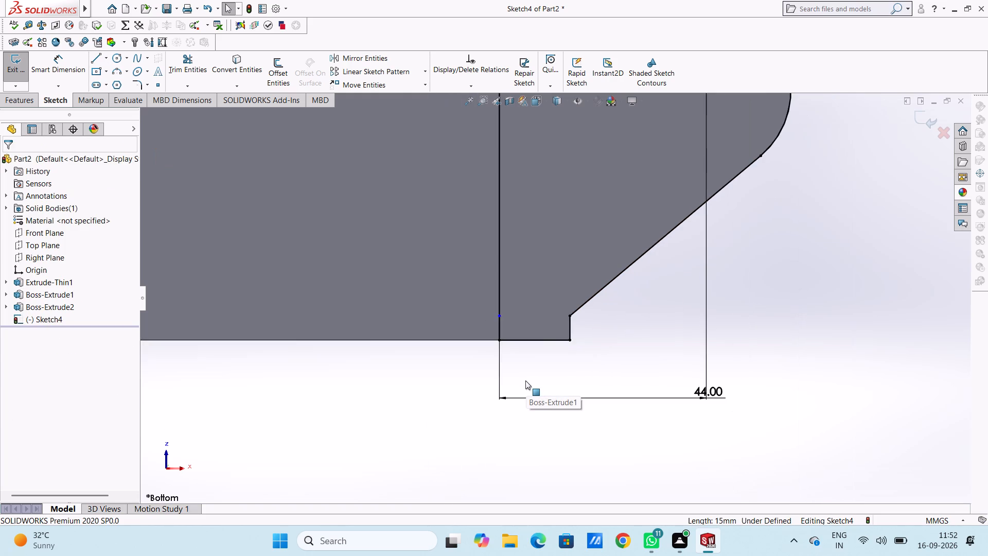
pyautogui.scroll(9, 525, 380)
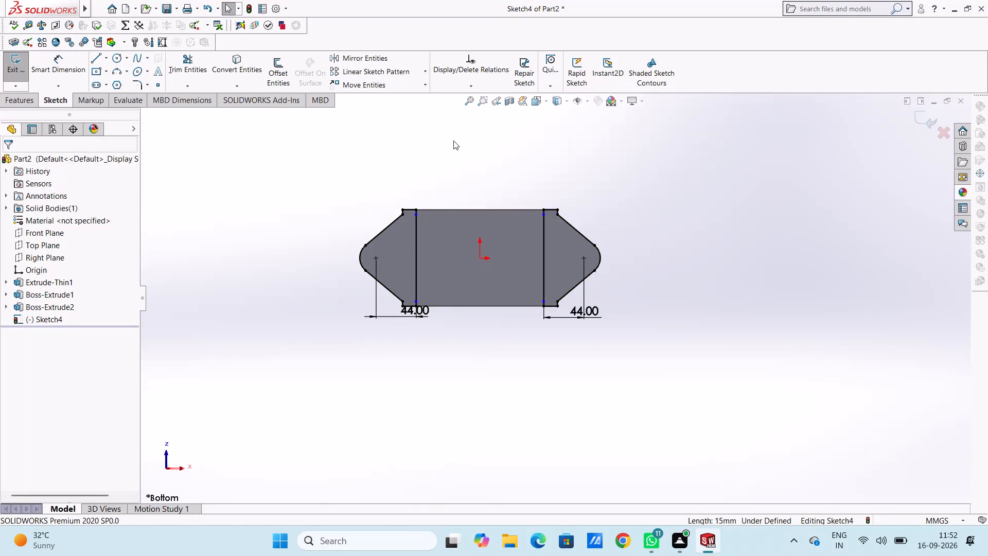
pyautogui.moveTo(453, 141); pyautogui.dragTo(424, 251, button='middle')
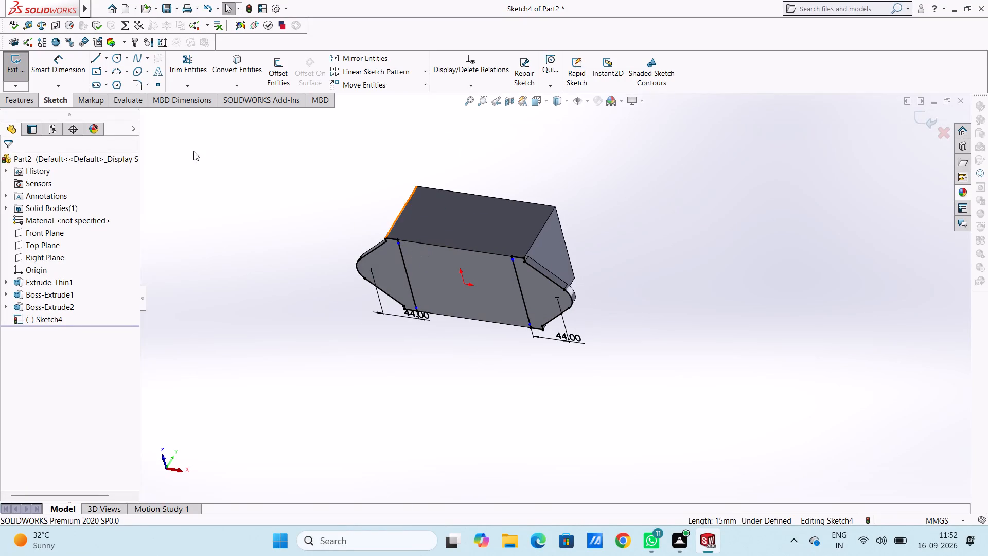
pyautogui.click(28, 99)
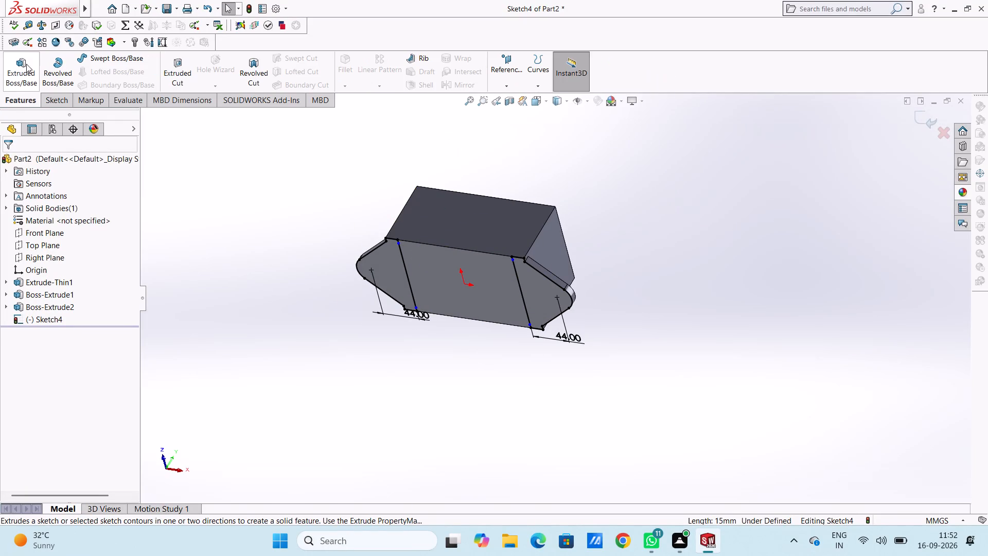
pyautogui.click(25, 60)
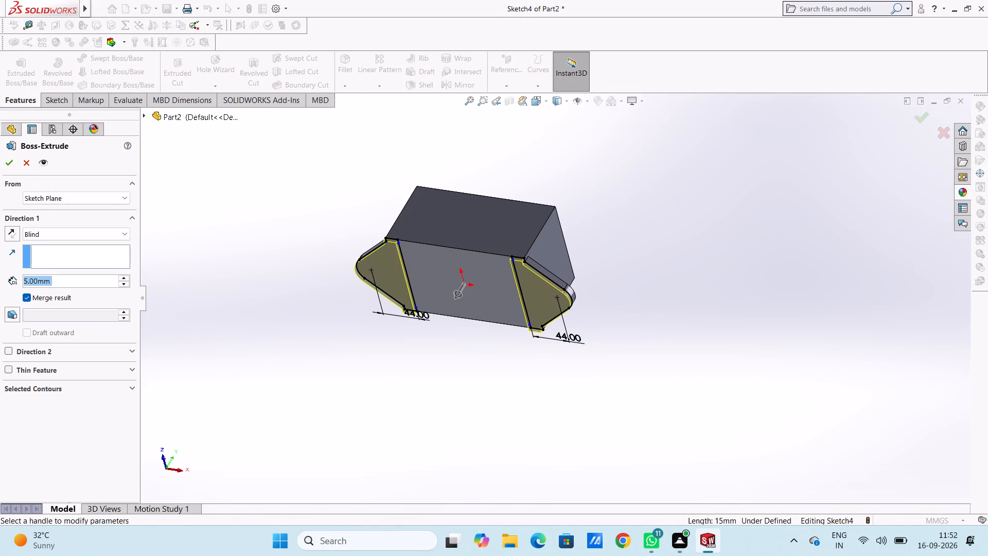
pyautogui.click(11, 166)
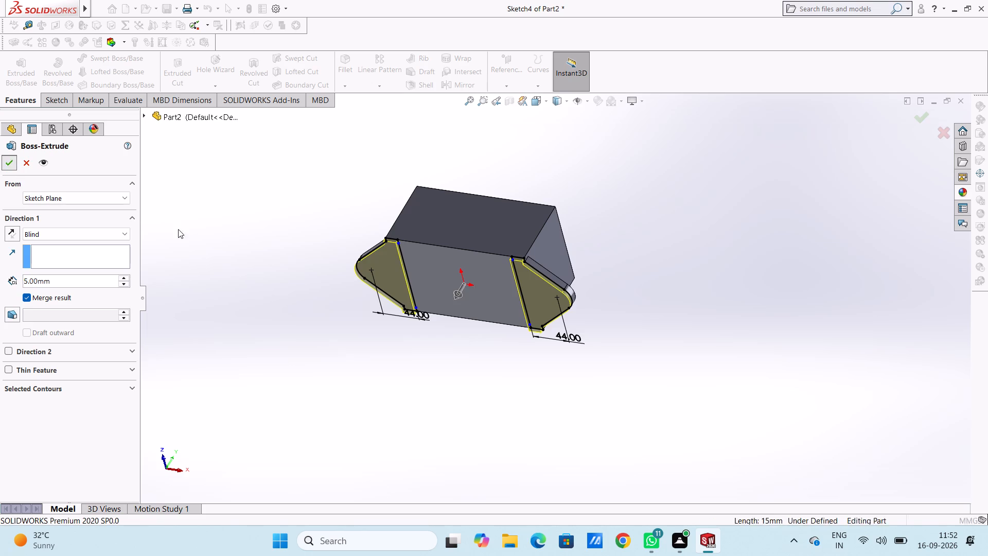
pyautogui.click(230, 190)
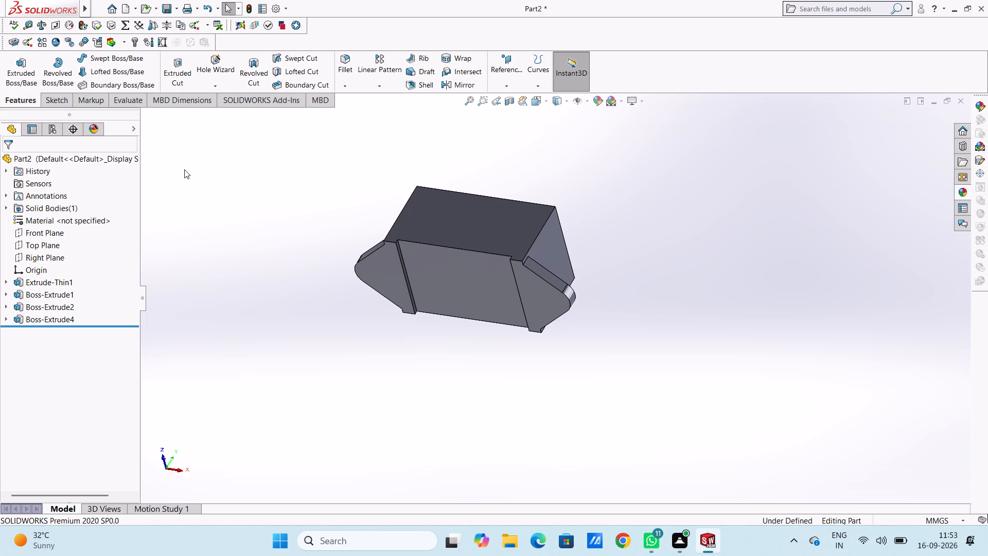
# Inspect the box and its extruded lugs from an angled top view and from the bottom.
pyautogui.moveTo(314, 146); pyautogui.dragTo(254, 318, button='middle')
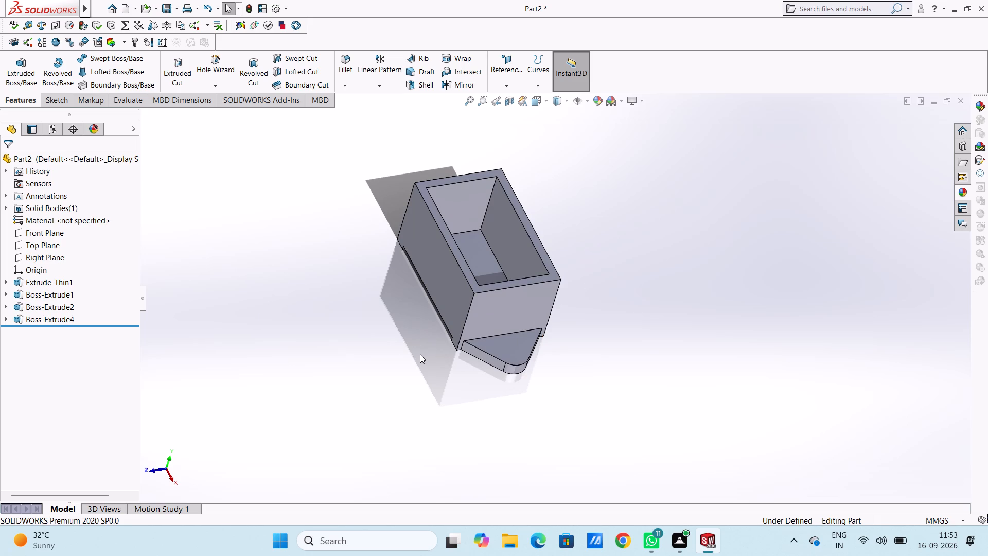
pyautogui.scroll(-3, 420, 354)
pyautogui.scroll(-2, 472, 328)
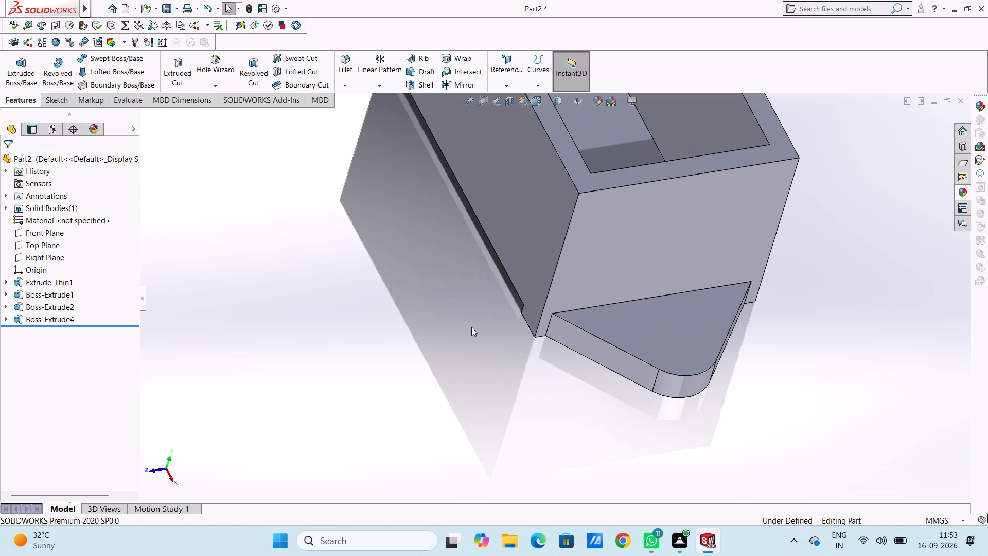
pyautogui.scroll(4, 471, 327)
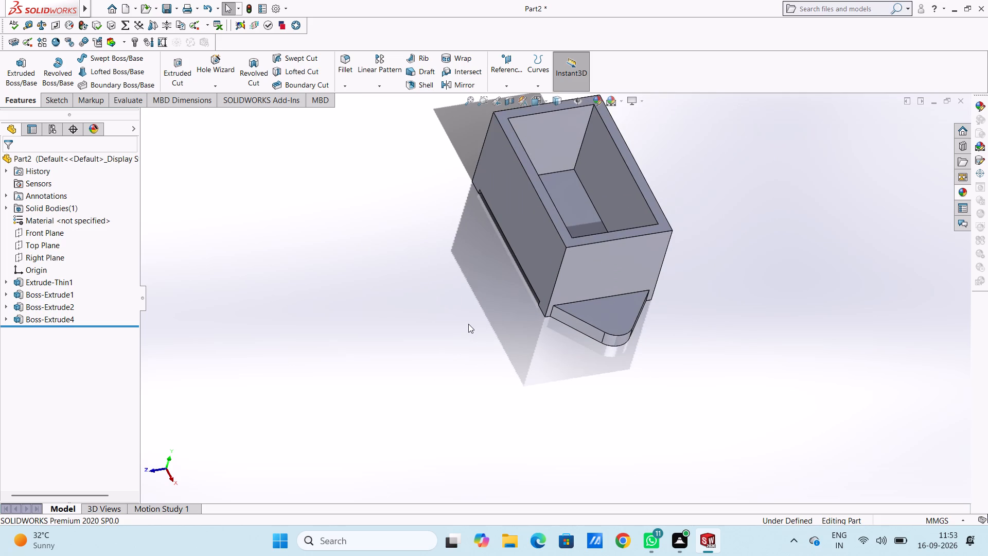
pyautogui.press('Escape')
pyautogui.hotkey('ctrl', '6')
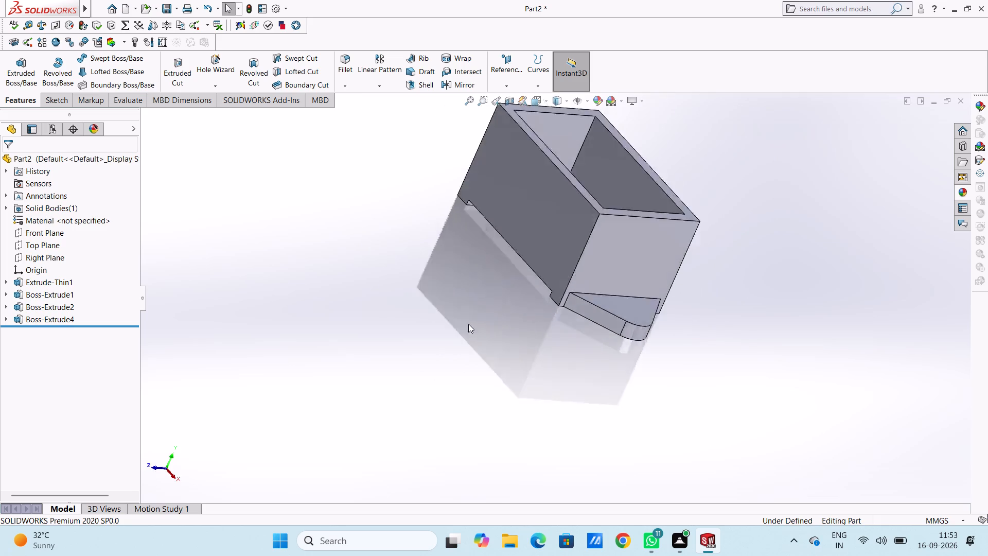
# Undo the 5 mm underside lug extrusion and the sketch edits that extended both lug profiles to the box edges.
pyautogui.hotkey('ctrl', 'z')
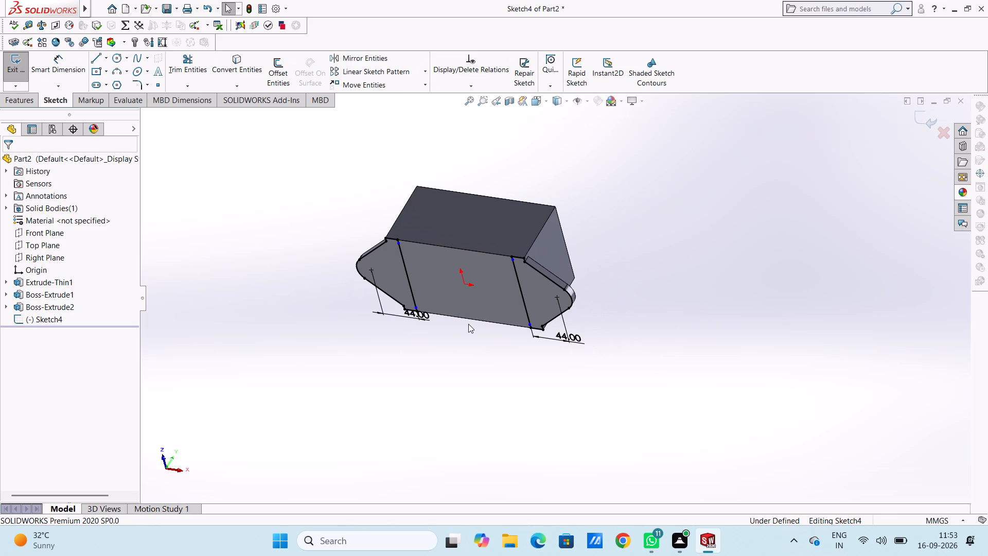
pyautogui.hotkey('ctrl', 'z')
pyautogui.hotkey('ctrl', 'z')
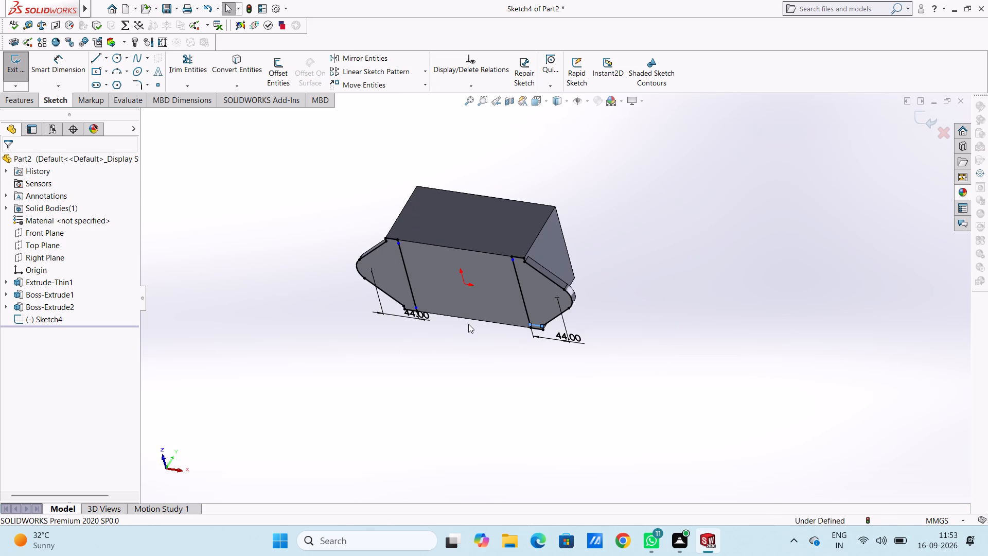
pyautogui.hotkey('ctrl', 'z')
pyautogui.hotkey('ctrl', 'z')
pyautogui.hotkey('ctrl', 'z')
pyautogui.hotkey('ctrl', 'z')
pyautogui.hotkey('ctrl', 'z')
pyautogui.hotkey('ctrl', 'z')
pyautogui.hotkey('ctrl', 'z')
pyautogui.hotkey('ctrl', 'z')
pyautogui.hotkey('ctrl', 'z')
pyautogui.hotkey('ctrl', 'z')
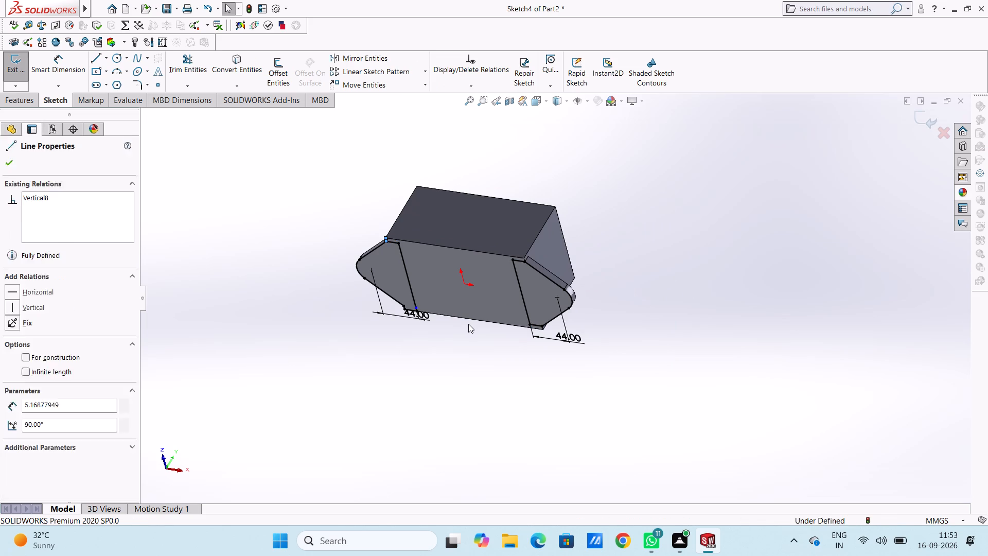
pyautogui.hotkey('ctrl', 'z')
pyautogui.hotkey('ctrl', 'z')
pyautogui.hotkey('ctrl', 'z')
pyautogui.hotkey('ctrl', 'z')
pyautogui.hotkey('ctrl', 'z')
pyautogui.hotkey('ctrl', 'z')
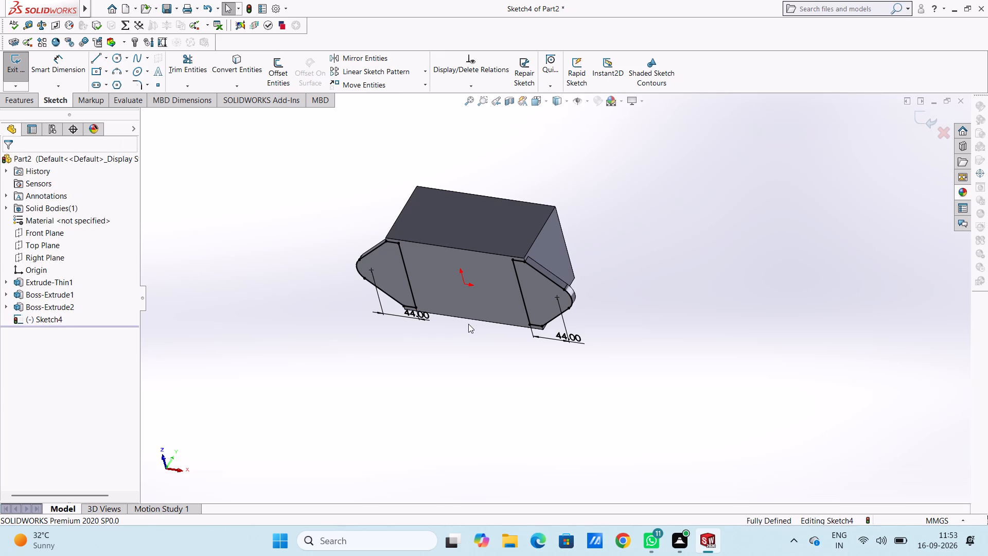
# Undo the rest of the underside lug sketch, including its dimensions, trims, lines and circles, until the whole sketch is removed.
pyautogui.hotkey('ctrl', 'z')
pyautogui.hotkey('ctrl', 'z')
pyautogui.hotkey('ctrl', 'z')
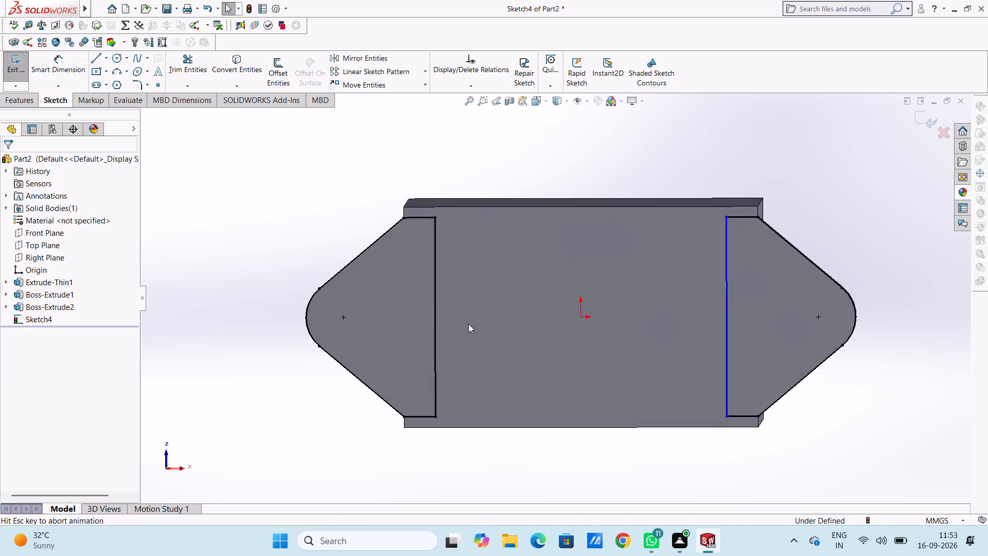
pyautogui.hotkey('ctrl', 'z')
pyautogui.hotkey('ctrl', 'z')
pyautogui.hotkey('ctrl', 'z')
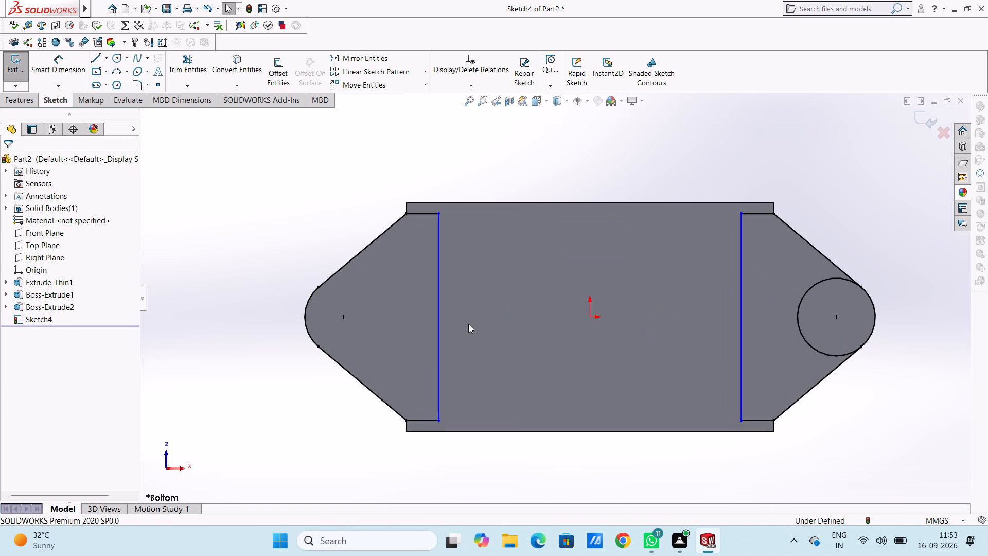
pyautogui.hotkey('ctrl', 'z')
pyautogui.hotkey('ctrl', 'z')
pyautogui.hotkey('ctrl', 'z')
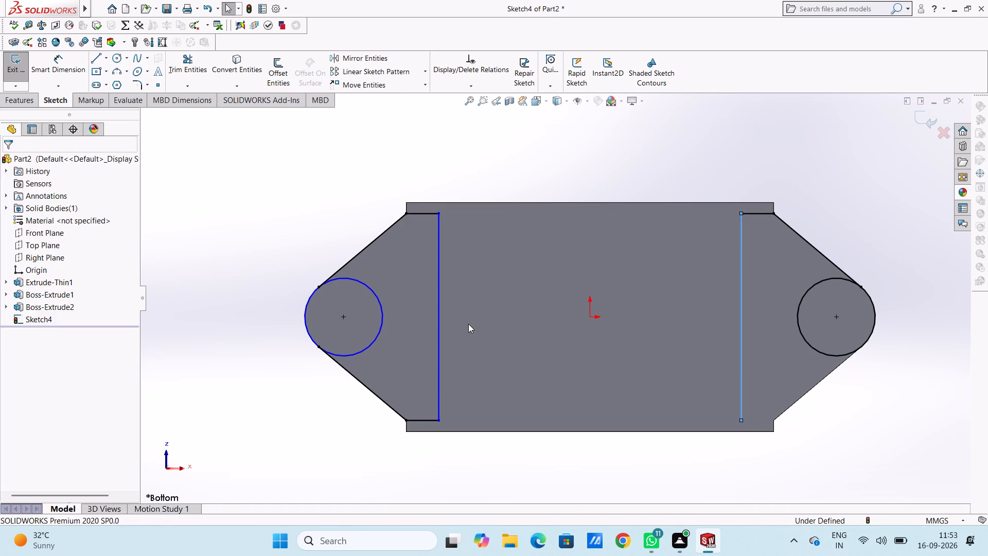
pyautogui.hotkey('ctrl', 'z')
pyautogui.hotkey('ctrl', 'z')
pyautogui.hotkey('ctrl', 'z')
pyautogui.hotkey('ctrl', 'z')
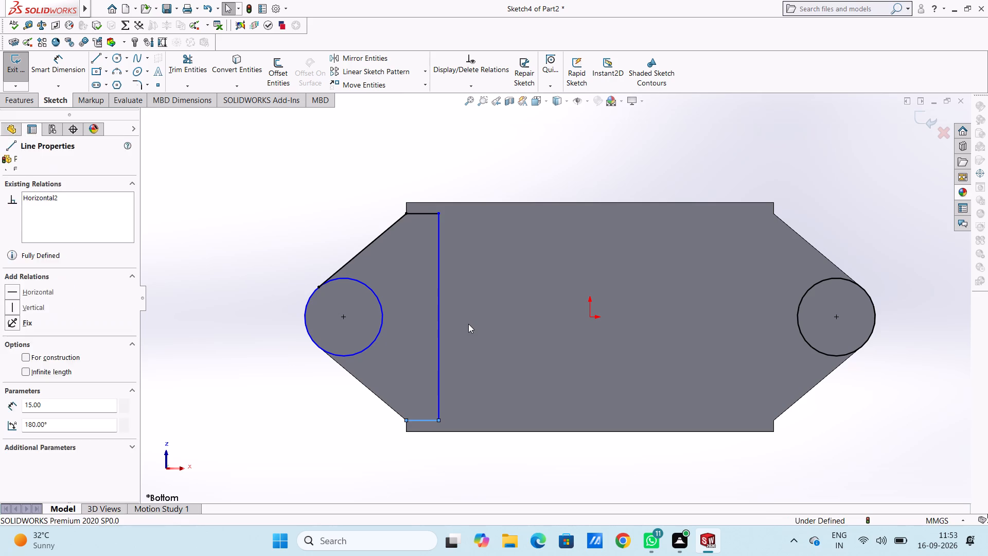
pyautogui.hotkey('ctrl', 'z')
pyautogui.hotkey('ctrl', 'z')
pyautogui.hotkey('ctrl', 'z')
pyautogui.hotkey('ctrl', 'z')
pyautogui.hotkey('ctrl', 'z')
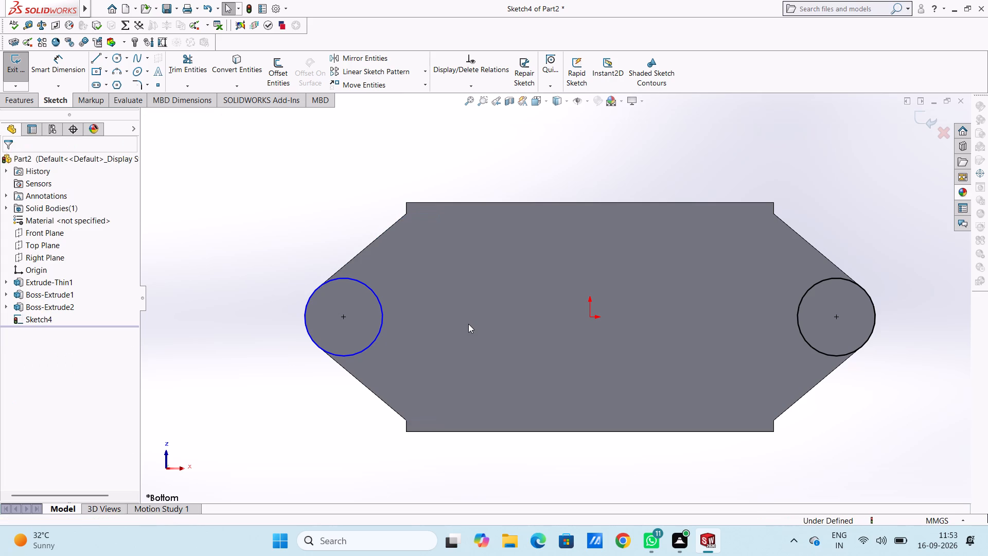
pyautogui.hotkey('ctrl', 'z')
pyautogui.hotkey('ctrl', 'z')
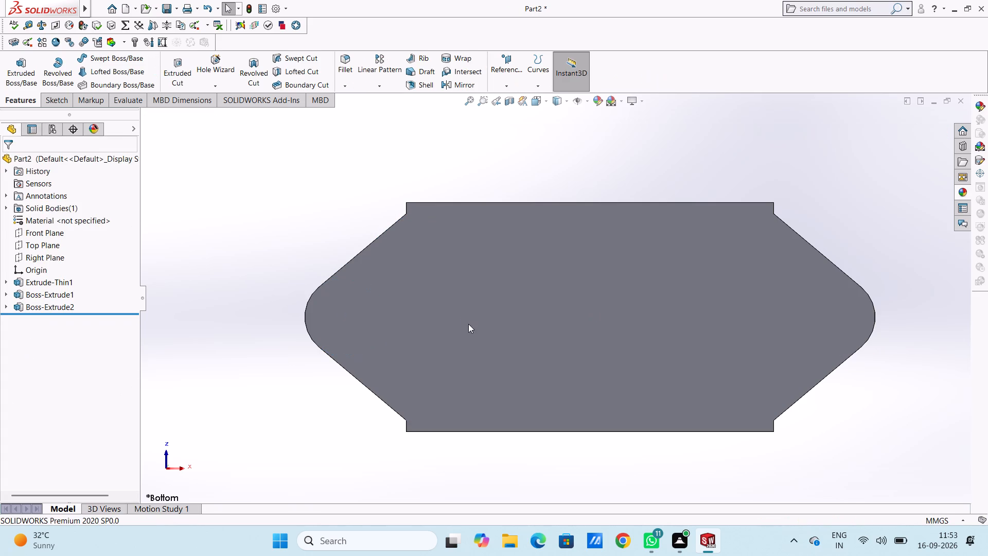
# Undo the side lug extrusion to return to editing its sketch.
pyautogui.hotkey('ctrl', 'z')
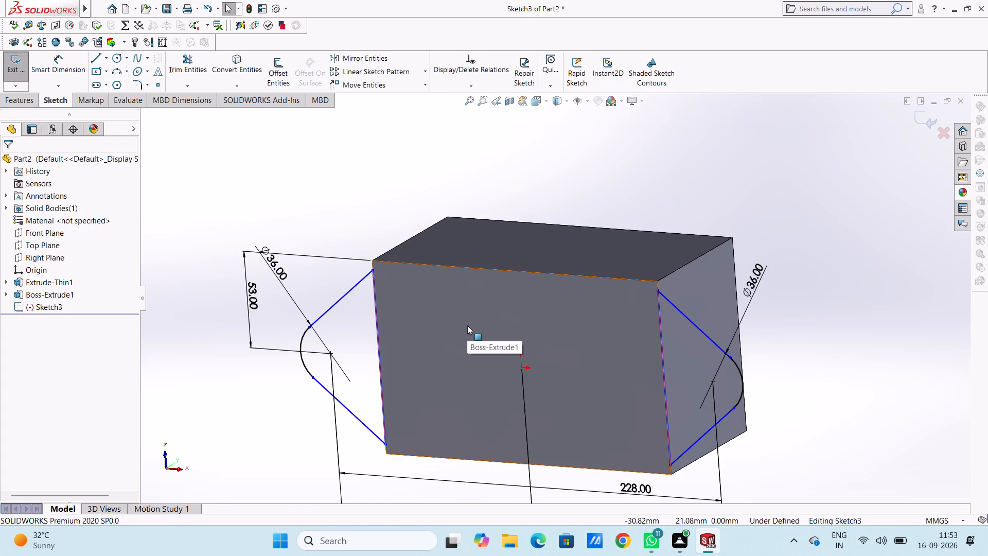
# In the bottom view, move the left lug profile's upper inner endpoint onto the box's upper-left corner at -85, 53 mm.
pyautogui.hotkey('ctrl', '6')
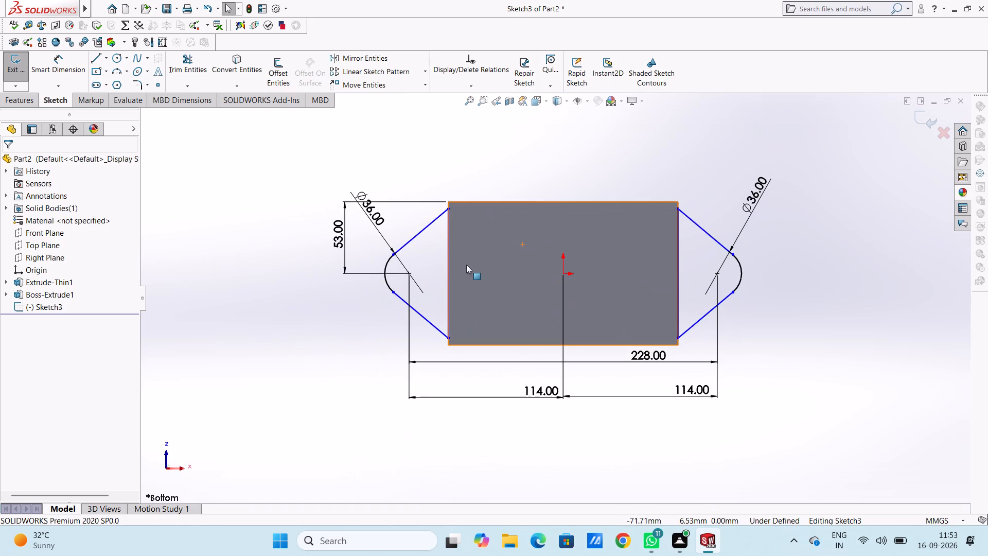
pyautogui.scroll(-2, 586, 196)
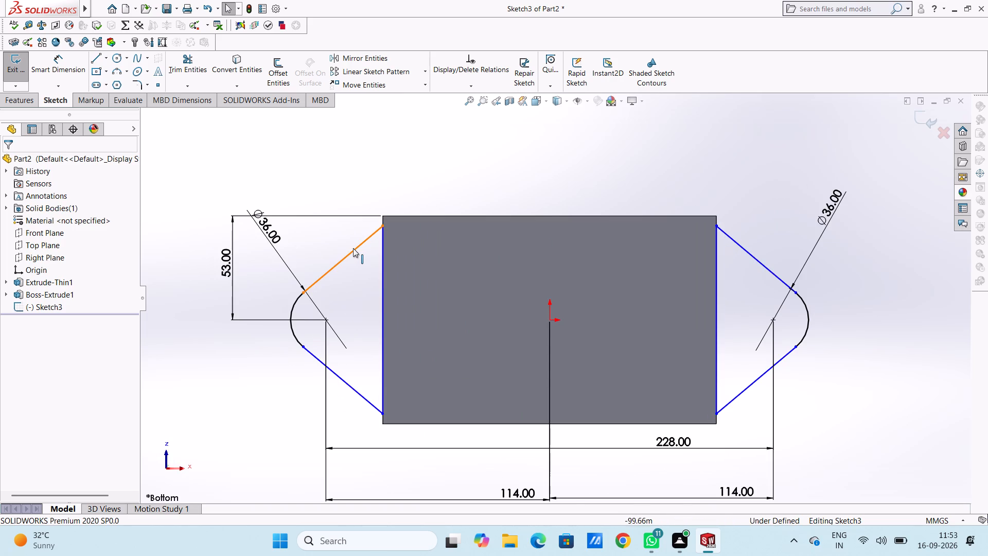
pyautogui.doubleClick(385, 228)
pyautogui.moveTo(385, 228); pyautogui.dragTo(385, 228)
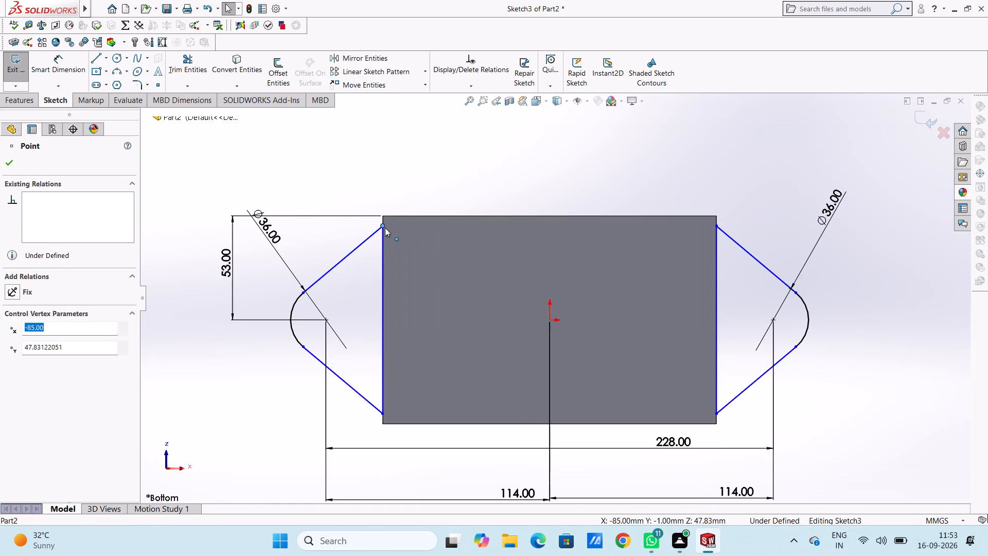
pyautogui.moveTo(385, 228); pyautogui.dragTo(385, 218)
pyautogui.moveTo(385, 218); pyautogui.dragTo(384, 216)
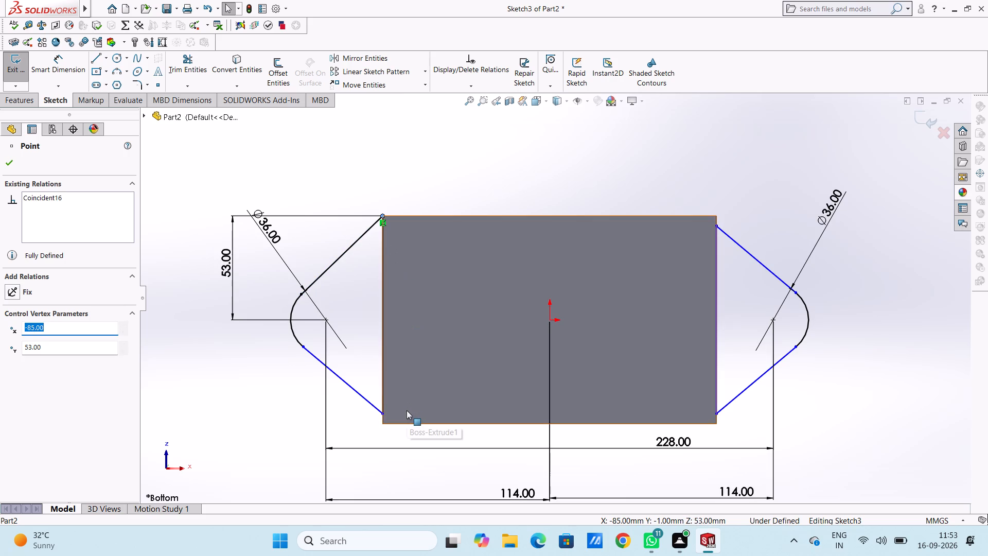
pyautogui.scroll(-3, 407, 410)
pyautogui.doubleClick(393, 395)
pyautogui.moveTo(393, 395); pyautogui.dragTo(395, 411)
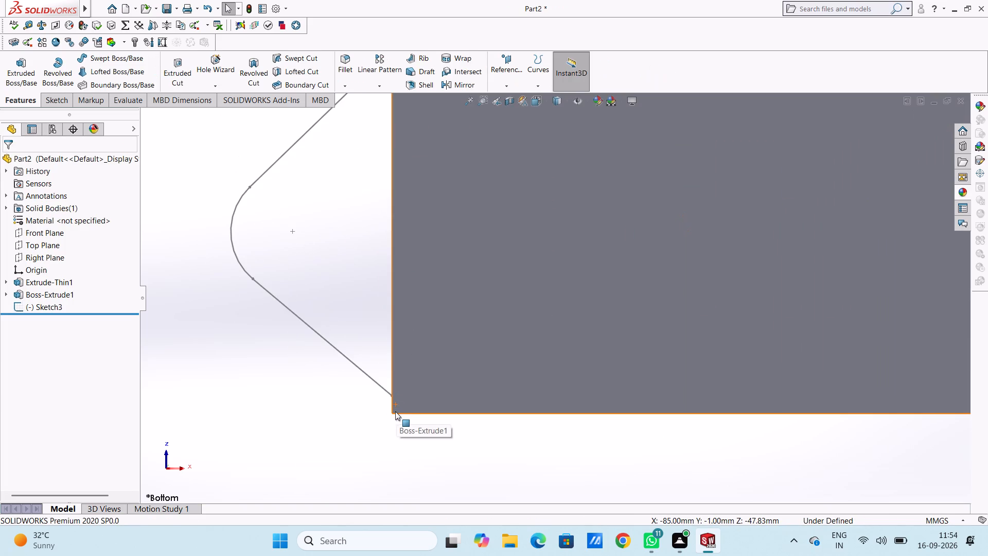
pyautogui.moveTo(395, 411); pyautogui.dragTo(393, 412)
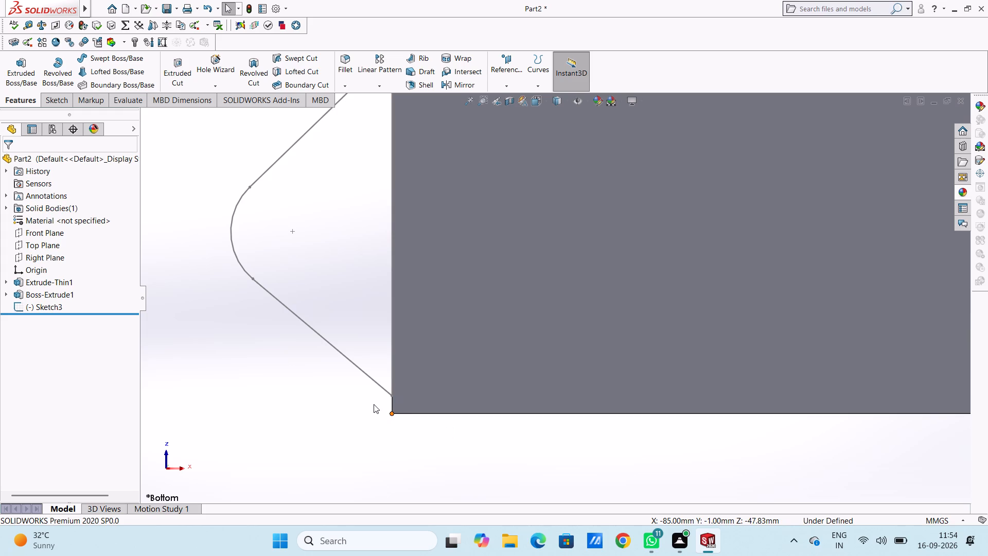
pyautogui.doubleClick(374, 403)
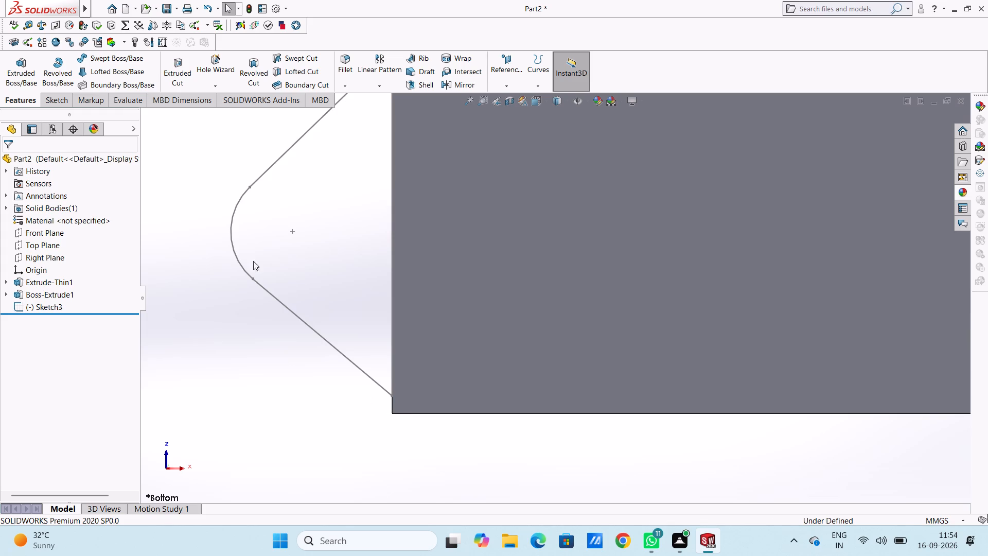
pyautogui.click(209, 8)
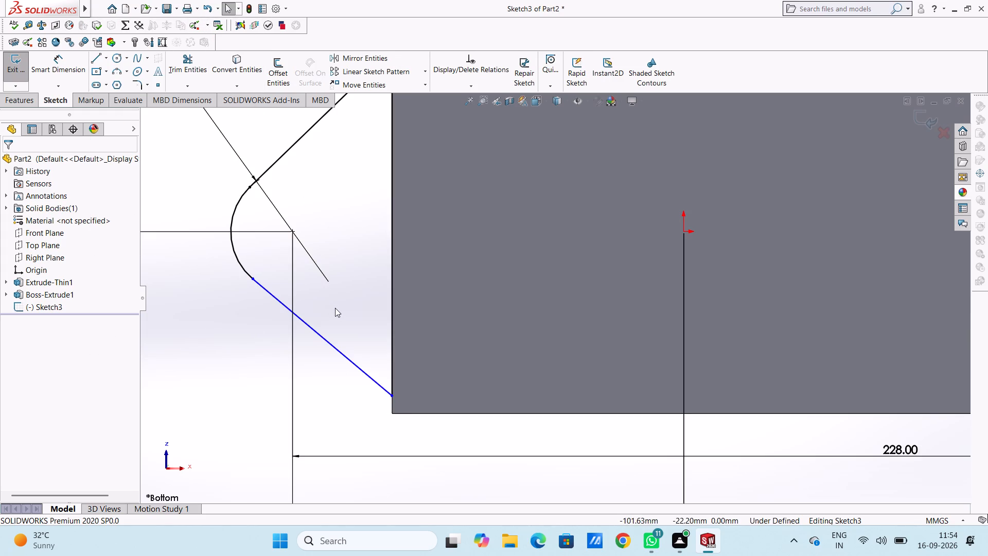
# Move the left lug profile's lower inner endpoint onto the box's lower-left corner at -85, -53 mm.
pyautogui.click(392, 395)
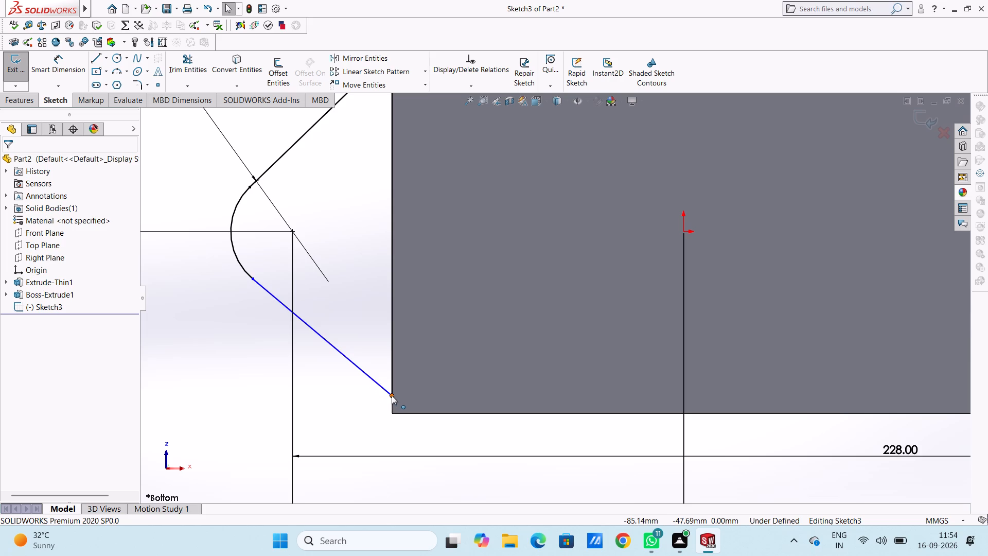
pyautogui.moveTo(392, 395); pyautogui.dragTo(393, 401)
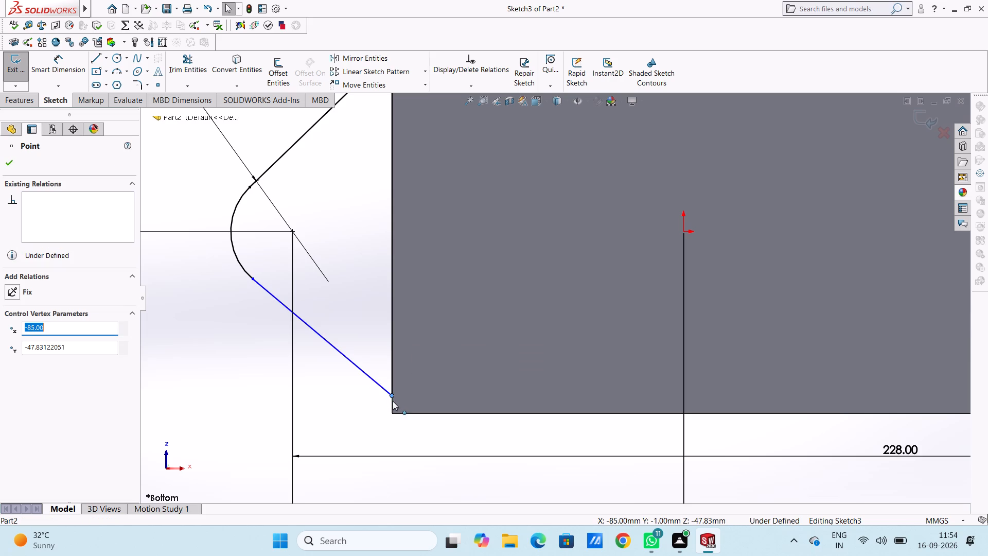
pyautogui.moveTo(393, 401); pyautogui.dragTo(392, 412)
pyautogui.moveTo(392, 412); pyautogui.dragTo(392, 413)
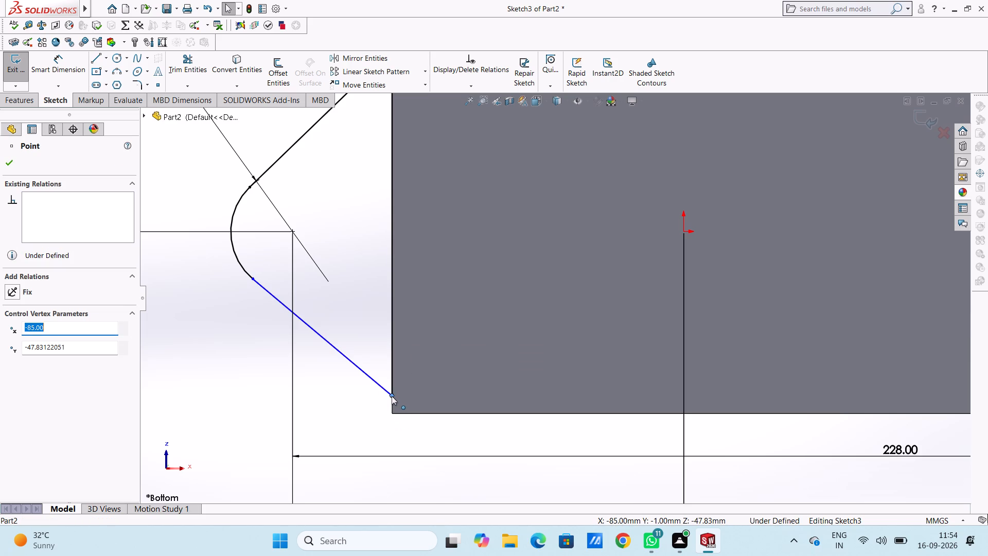
pyautogui.doubleClick(392, 396)
pyautogui.moveTo(392, 396); pyautogui.dragTo(393, 409)
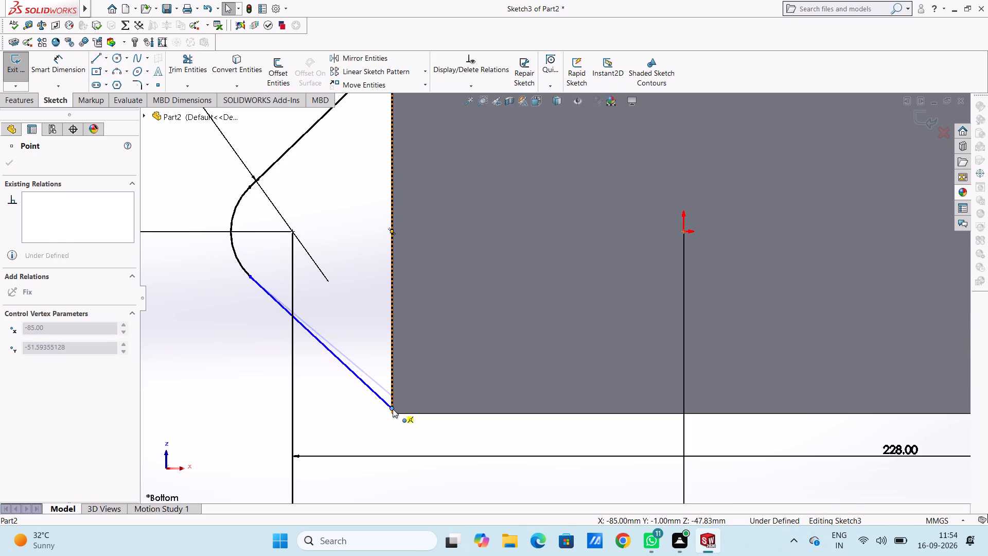
pyautogui.moveTo(393, 409); pyautogui.dragTo(393, 413)
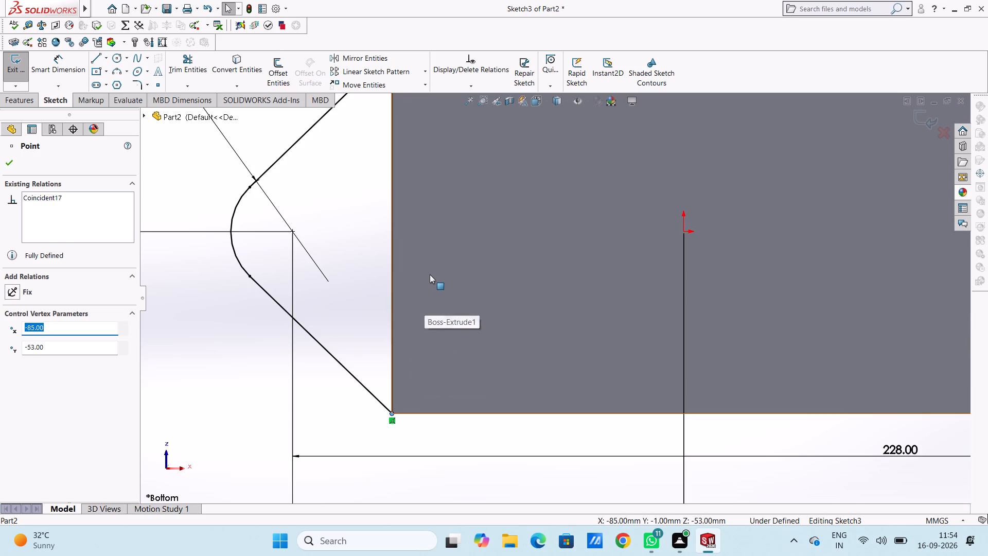
pyautogui.click(430, 273)
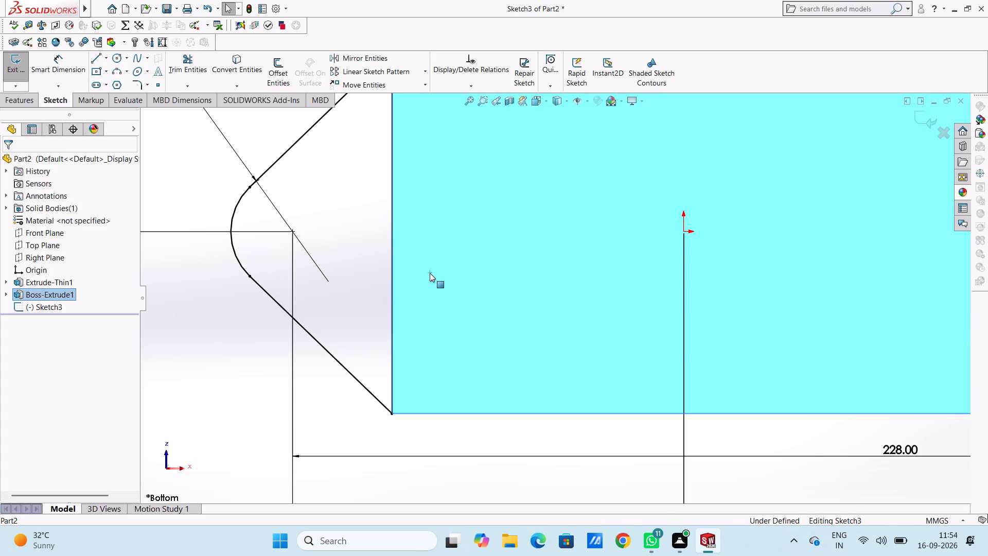
pyautogui.click(260, 354)
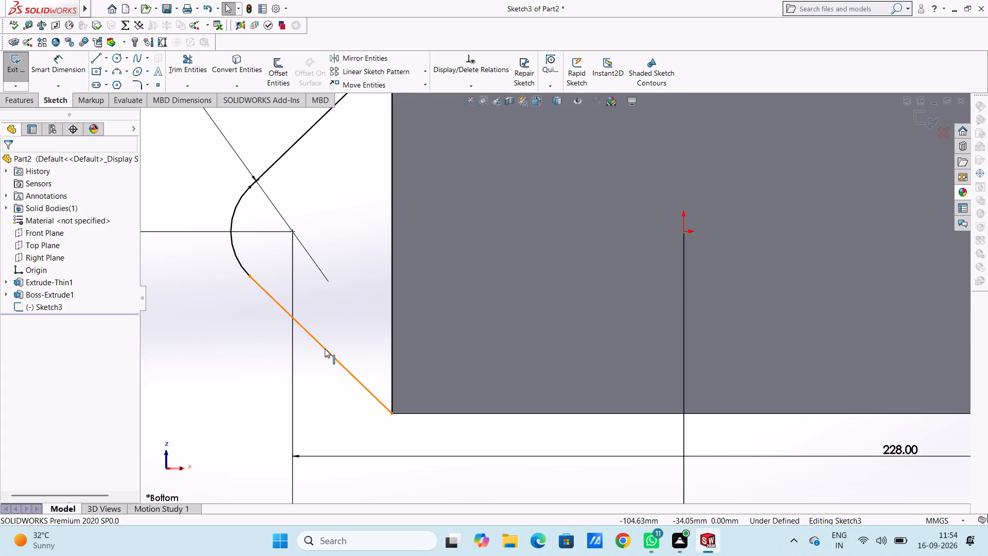
# Move the right lug profile's upper inner endpoint onto the box's upper-right corner at 85, 53 mm.
pyautogui.scroll(3, 325, 348)
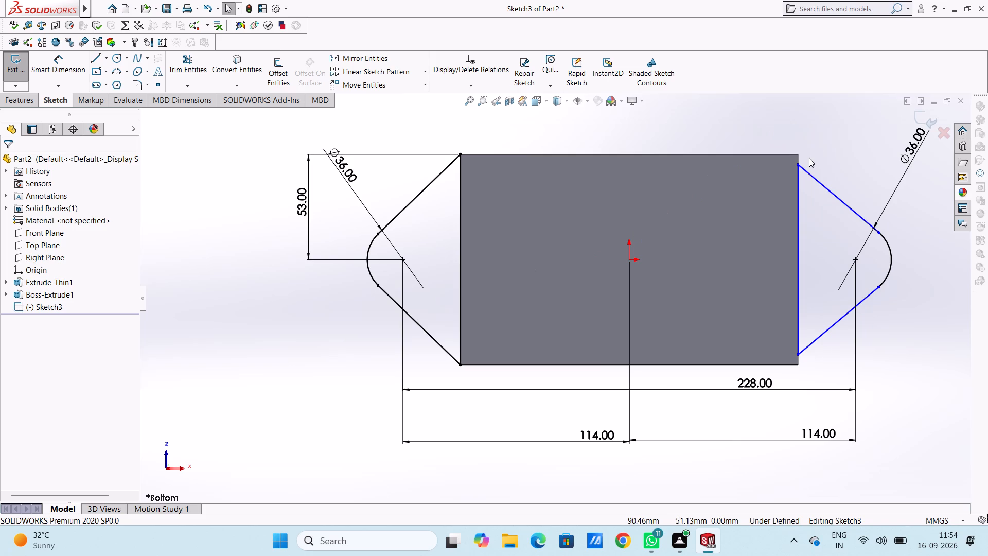
pyautogui.scroll(-2, 861, 161)
pyautogui.scroll(-4, 803, 193)
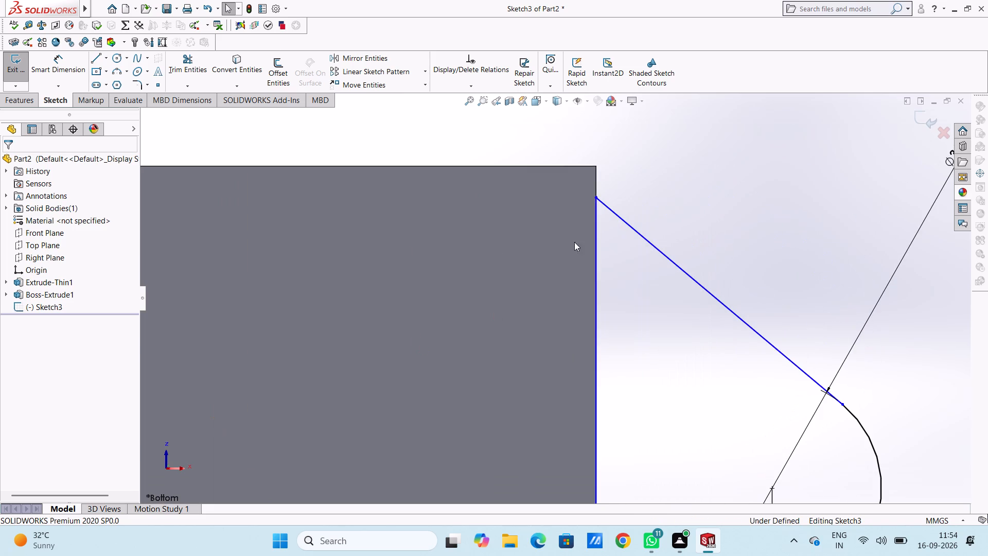
pyautogui.click(594, 197)
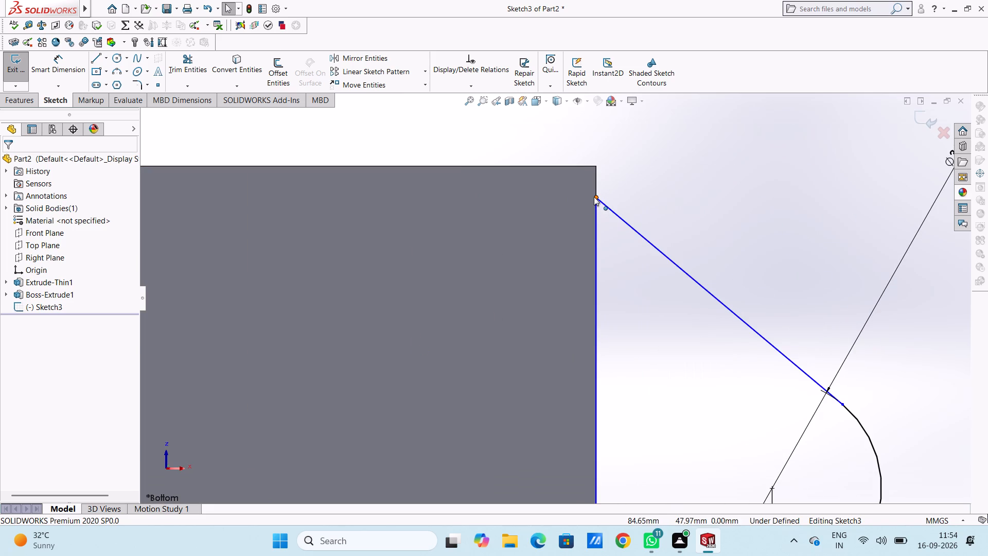
pyautogui.moveTo(594, 197); pyautogui.dragTo(597, 163)
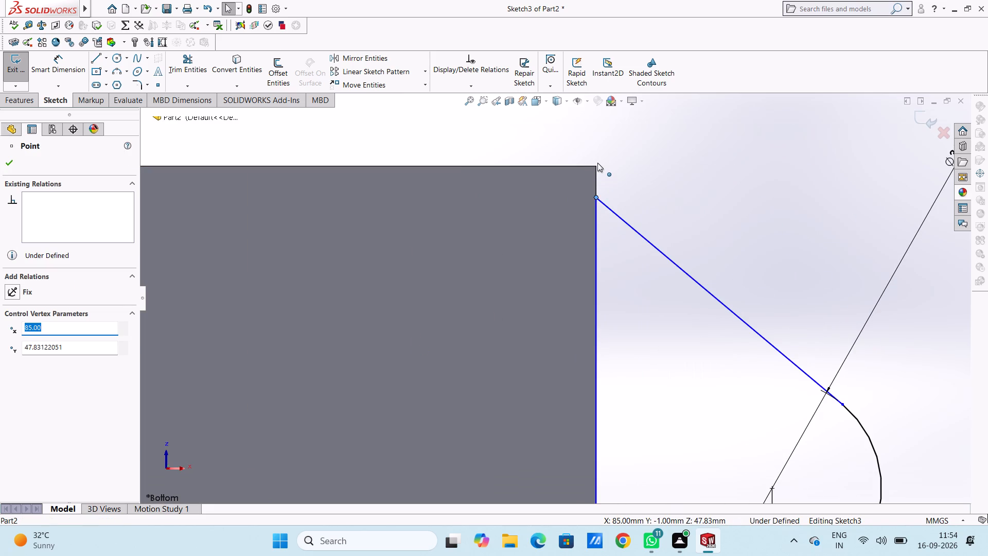
pyautogui.moveTo(597, 163); pyautogui.dragTo(597, 166)
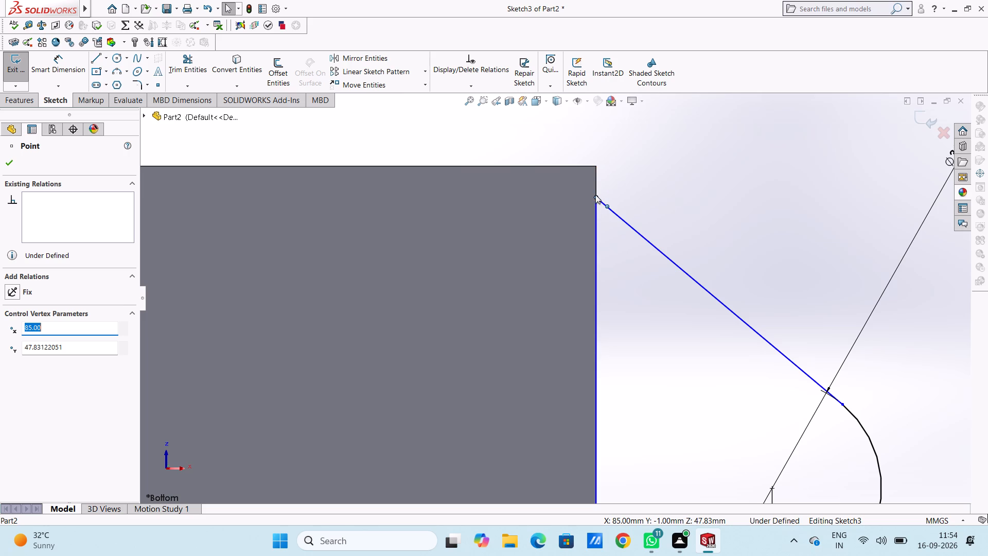
pyautogui.click(595, 196)
pyautogui.moveTo(595, 196); pyautogui.dragTo(597, 178)
pyautogui.moveTo(597, 178); pyautogui.dragTo(596, 165)
pyautogui.click(619, 176)
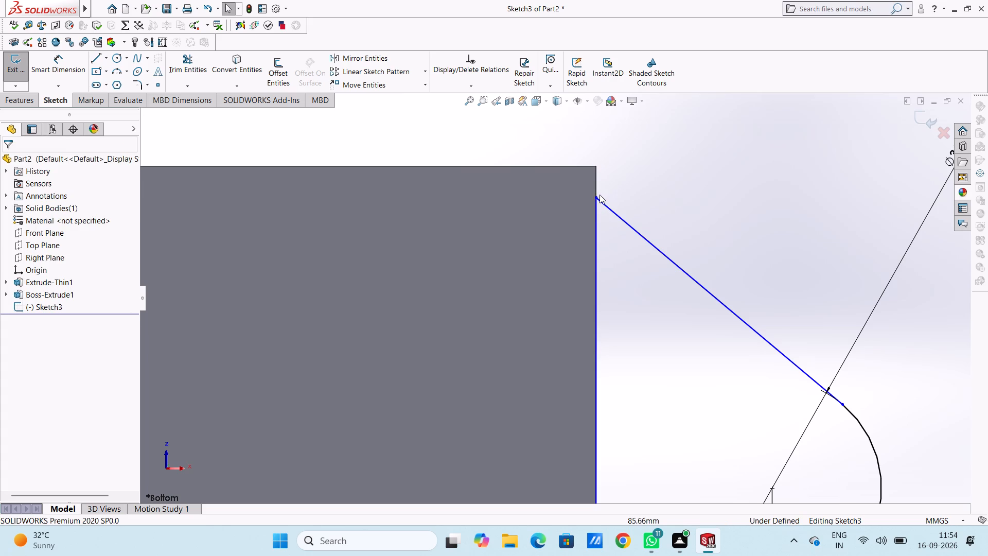
pyautogui.doubleClick(596, 197)
pyautogui.moveTo(596, 197); pyautogui.dragTo(603, 167)
pyautogui.doubleClick(606, 164)
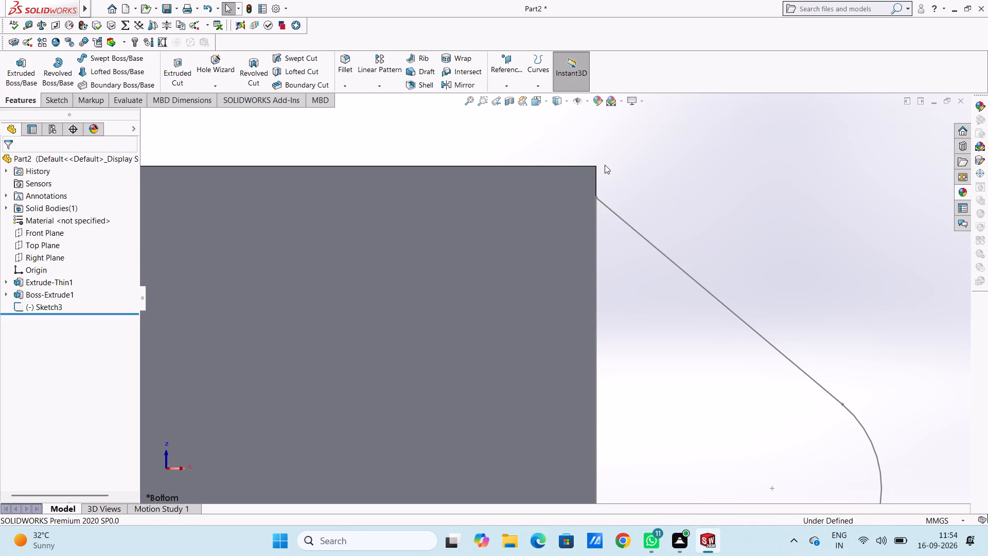
pyautogui.click(211, 12)
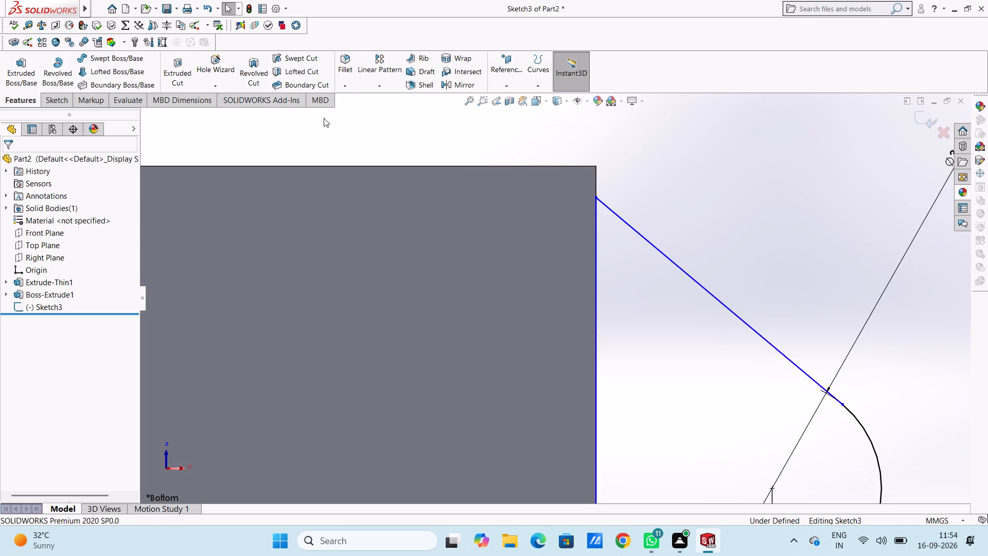
pyautogui.doubleClick(597, 197)
pyautogui.moveTo(597, 197); pyautogui.dragTo(597, 165)
# Move the right lug profile's lower inner endpoint onto the box's lower-right corner.
pyautogui.scroll(-3, 598, 212)
pyautogui.scroll(5, 598, 212)
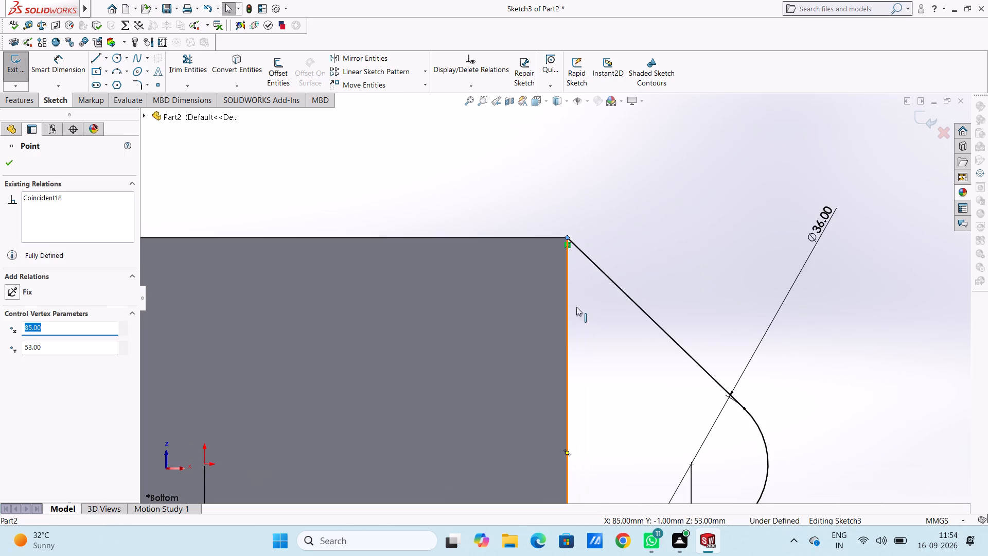
pyautogui.scroll(5, 515, 389)
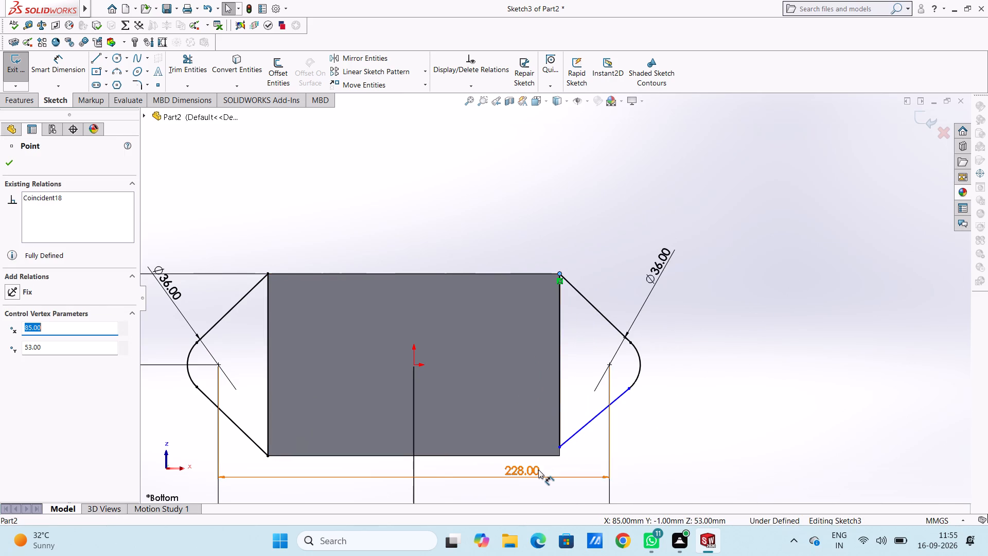
pyautogui.scroll(-4, 538, 470)
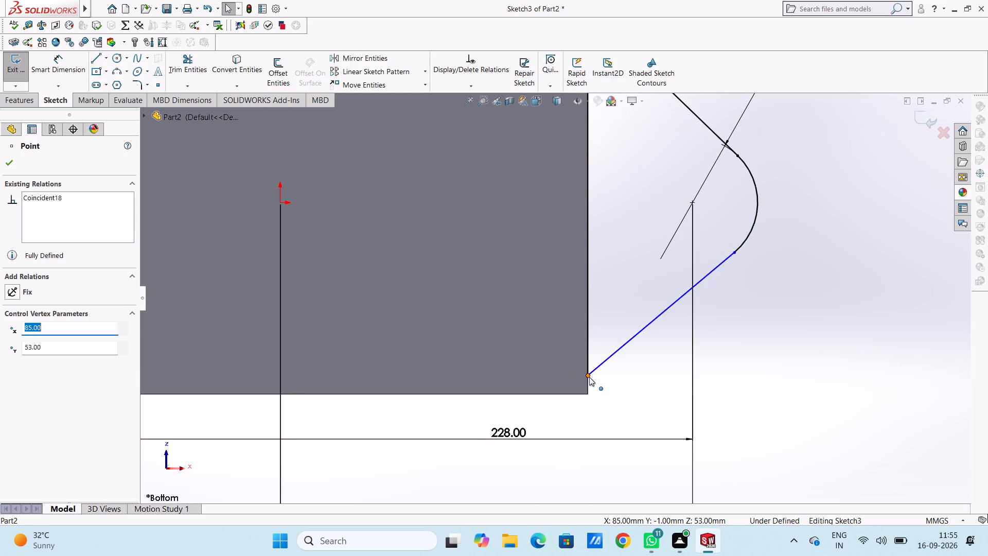
pyautogui.scroll(-3, 589, 378)
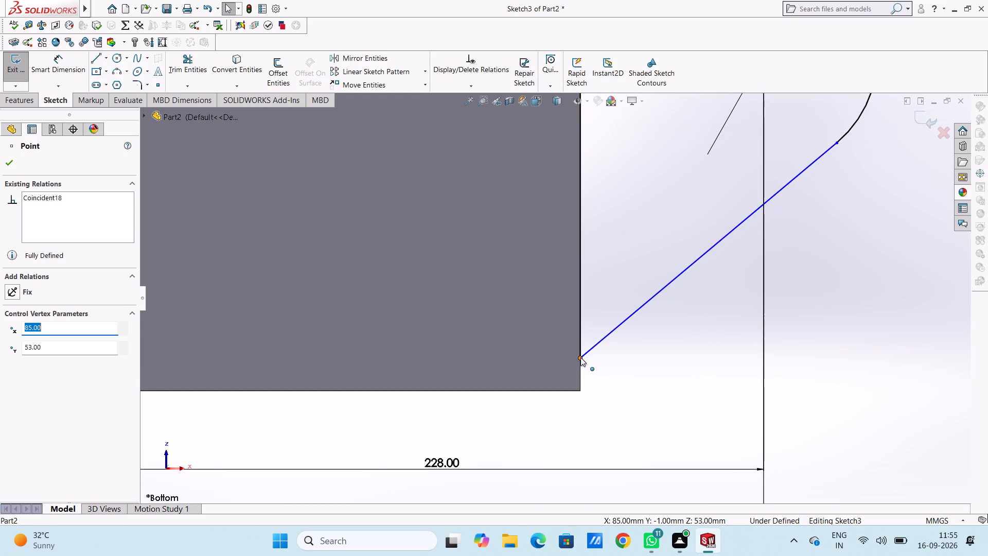
pyautogui.doubleClick(580, 357)
pyautogui.moveTo(580, 358); pyautogui.dragTo(582, 365)
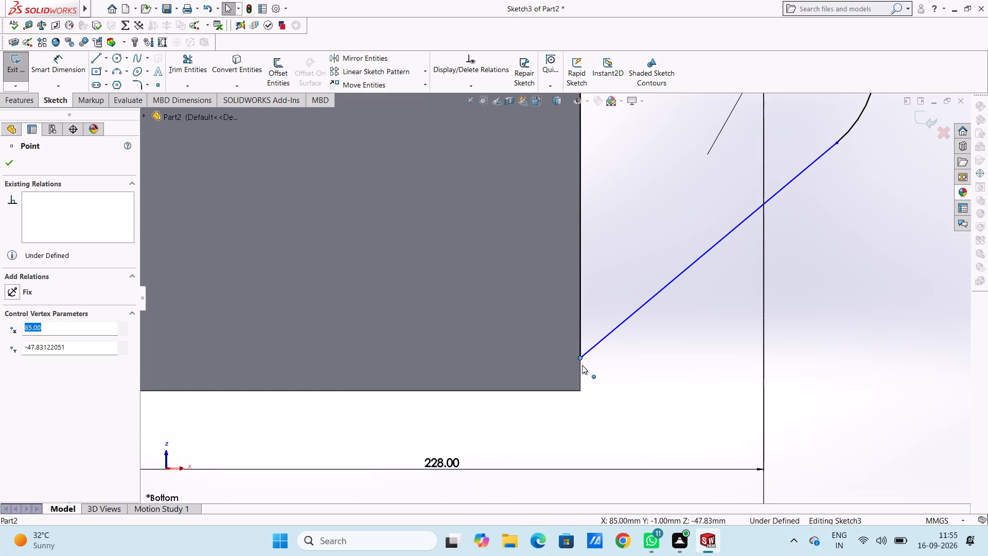
pyautogui.moveTo(582, 365); pyautogui.dragTo(580, 389)
pyautogui.click(633, 395)
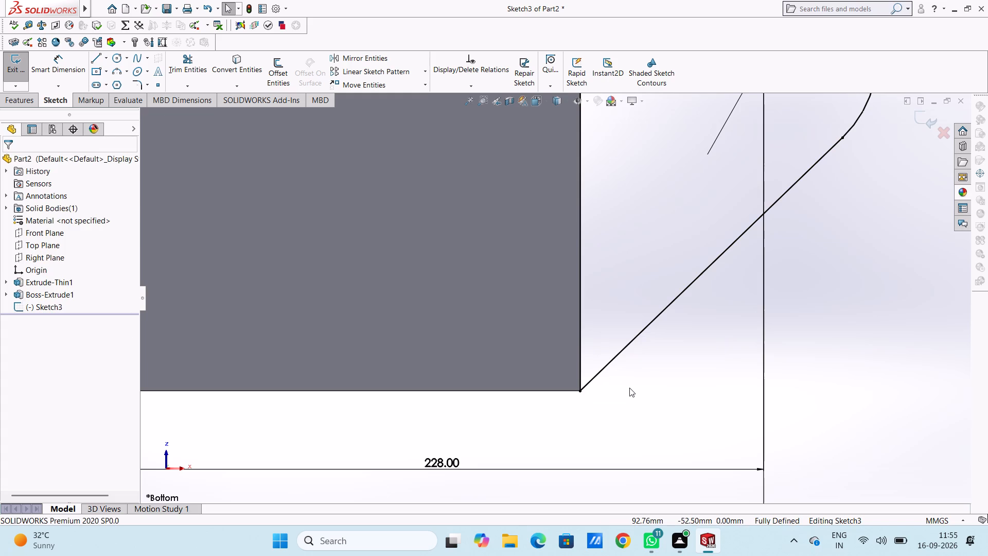
# Extrude both side lug profiles 9 mm blind in the reversed direction, merged with the box.
pyautogui.scroll(-3, 623, 386)
pyautogui.scroll(10, 623, 384)
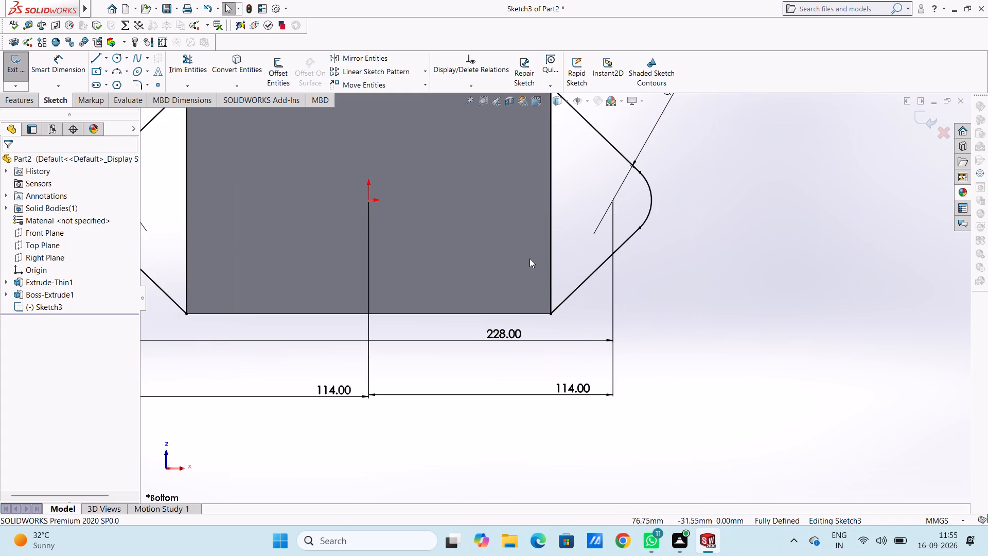
pyautogui.scroll(4, 522, 238)
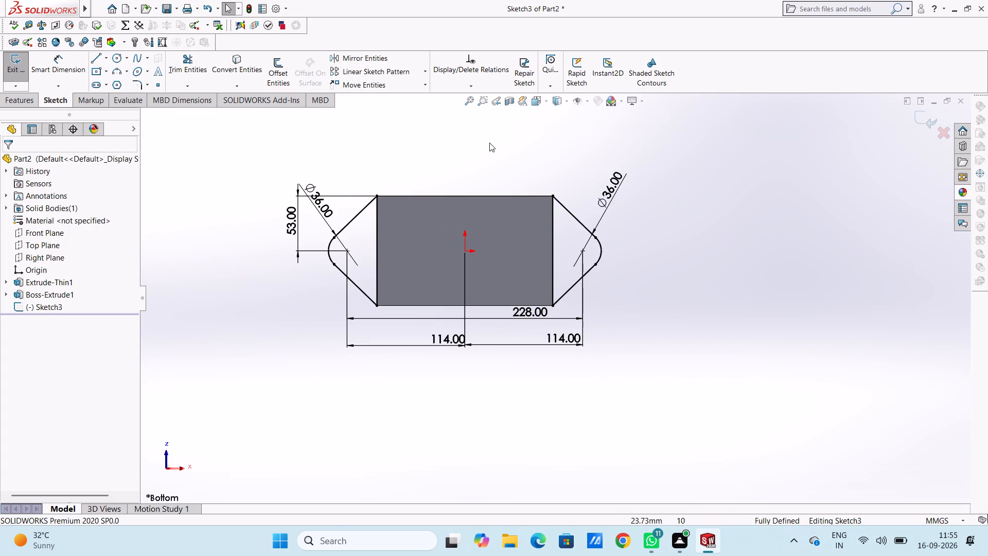
pyautogui.moveTo(489, 143); pyautogui.dragTo(462, 207, button='middle')
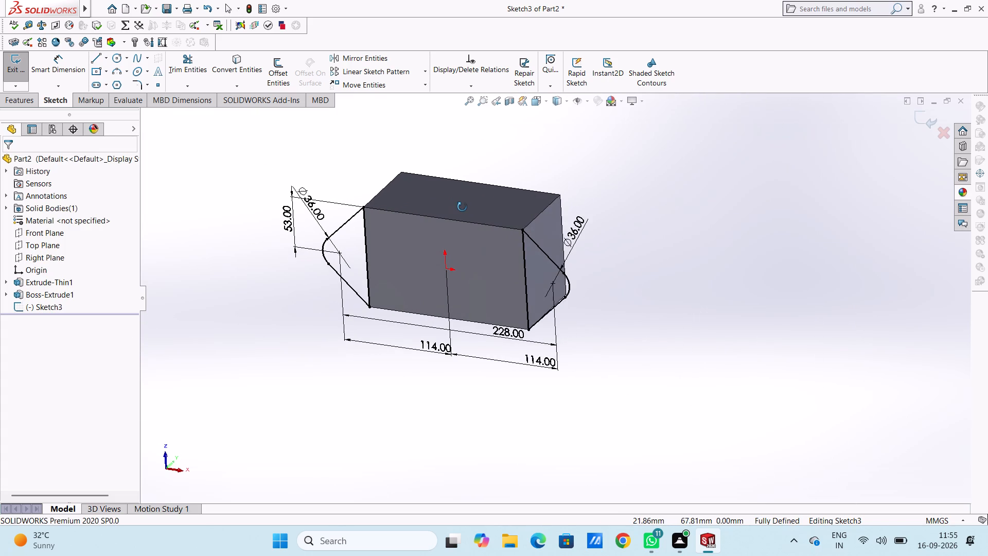
pyautogui.moveTo(462, 207); pyautogui.dragTo(469, 221, button='middle')
pyautogui.scroll(1, 469, 221)
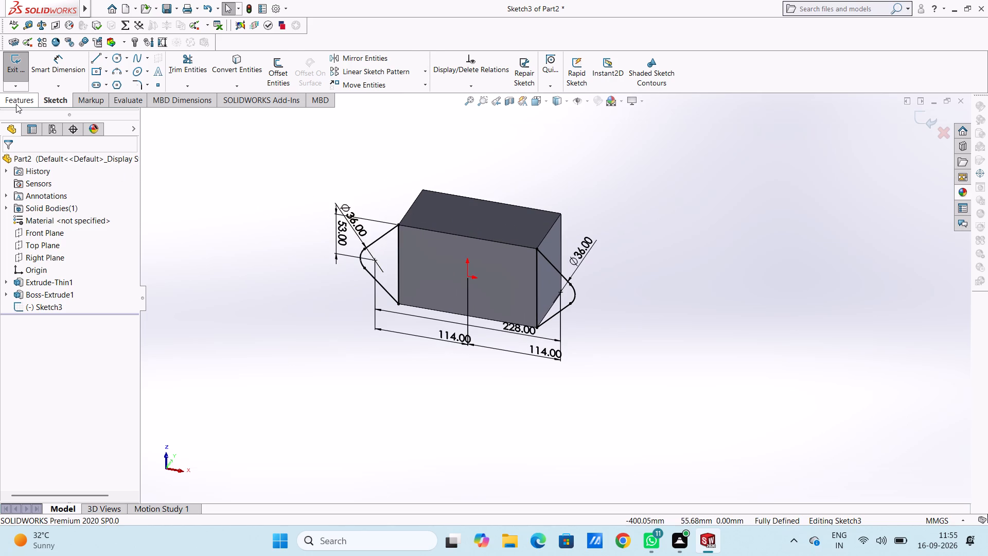
pyautogui.click(16, 103)
pyautogui.click(16, 61)
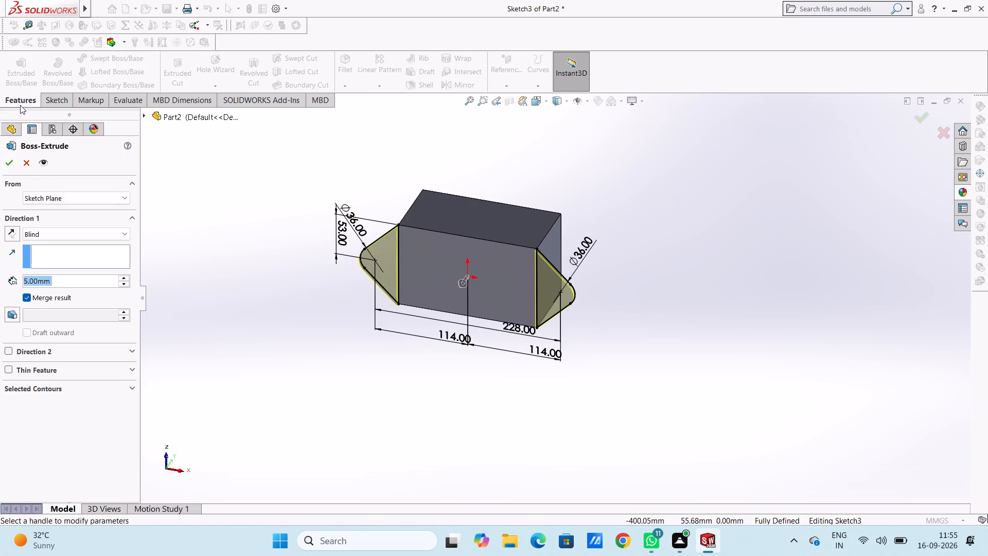
pyautogui.click(14, 237)
pyautogui.doubleClick(86, 282)
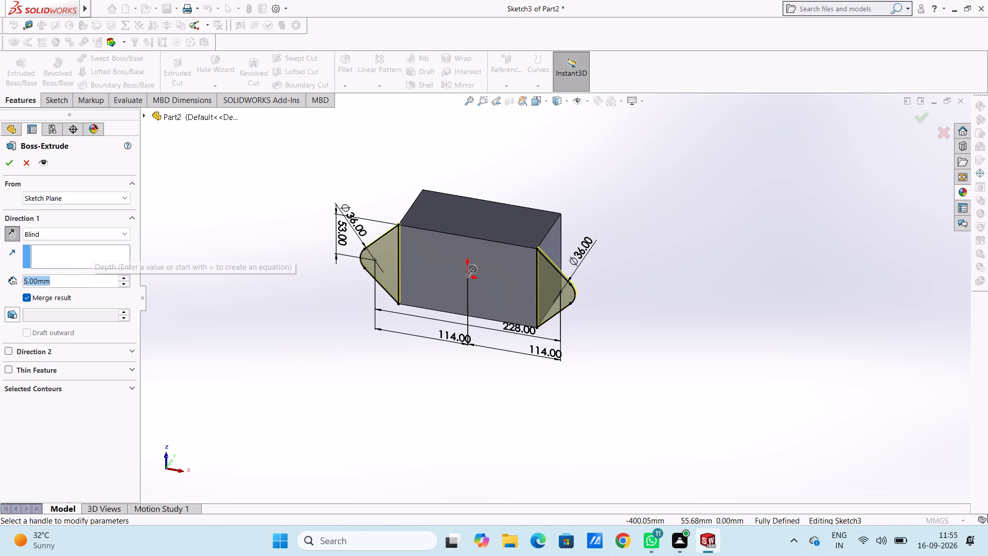
pyautogui.press('9')
pyautogui.press('Return')
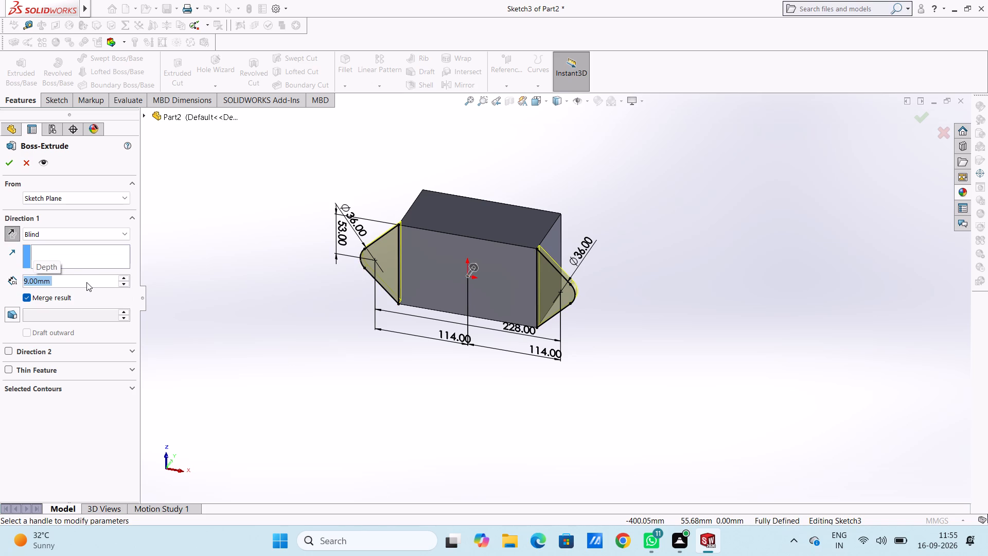
pyautogui.click(8, 165)
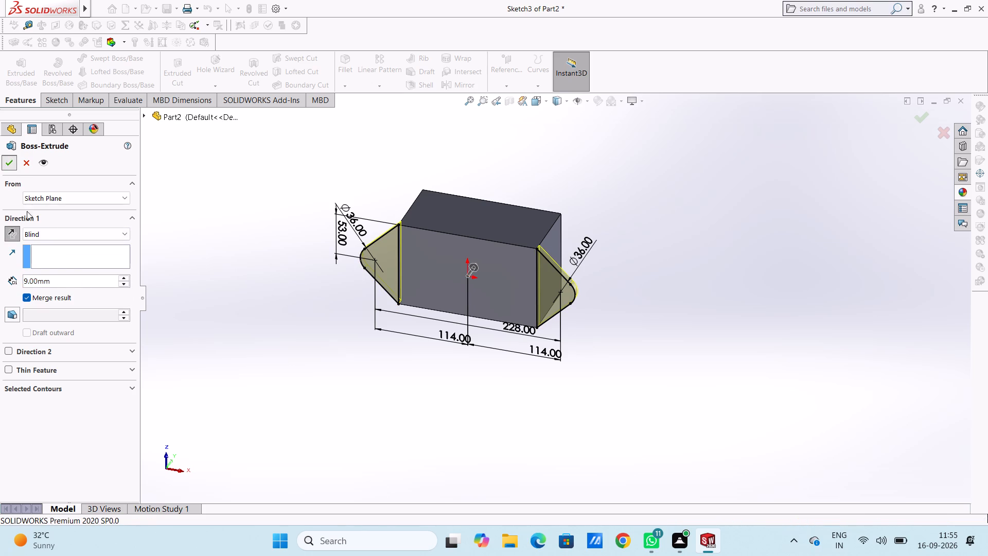
pyautogui.click(227, 242)
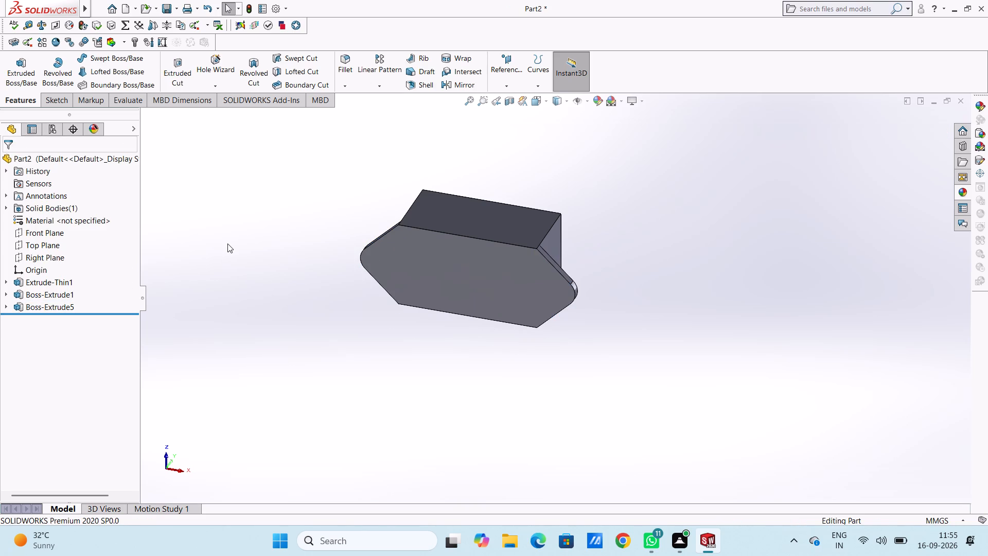
# Start a sketch on the underside and trace the left lug's slanted edges, joined by 15 mm inward segments and a full-width vertical line.
pyautogui.hotkey('ctrl', '6')
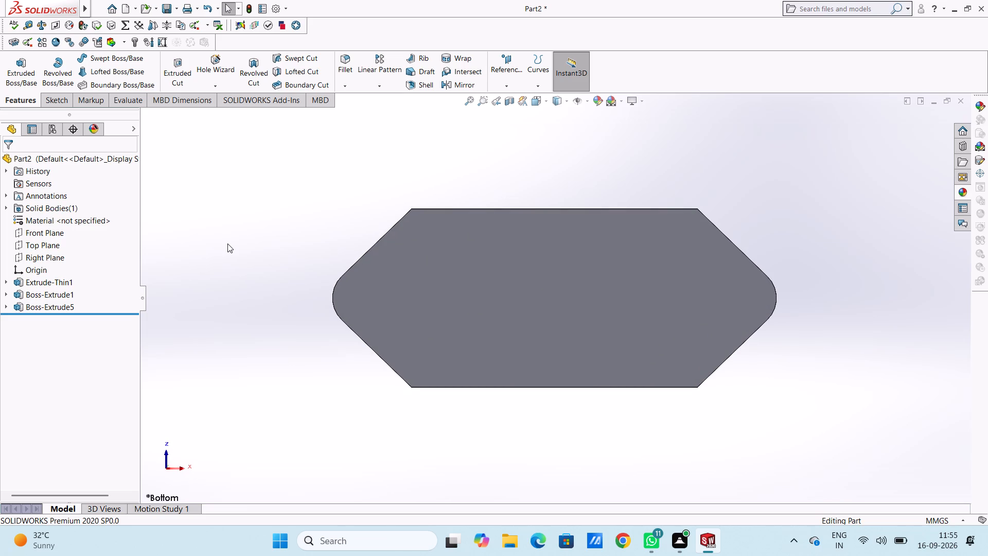
pyautogui.click(453, 276)
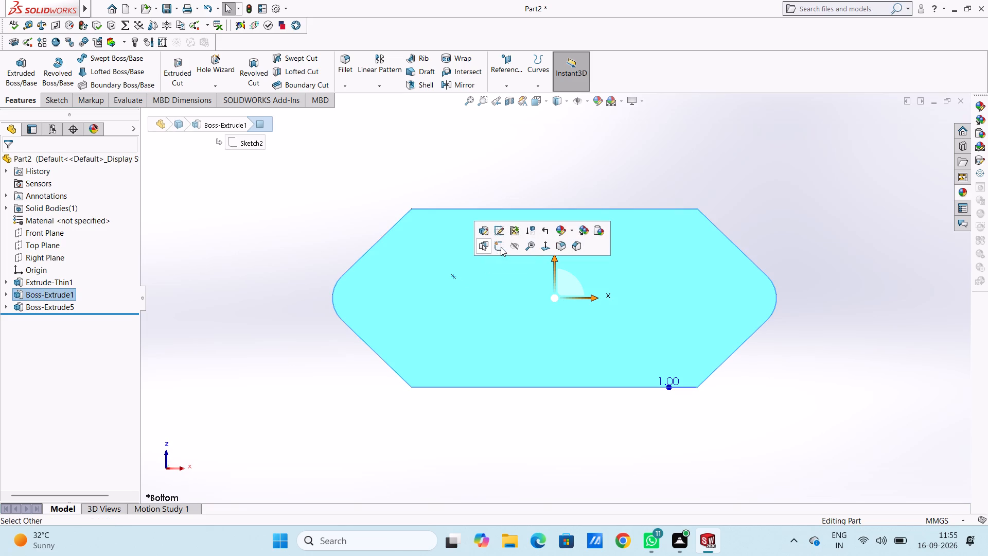
pyautogui.click(501, 247)
pyautogui.click(341, 208)
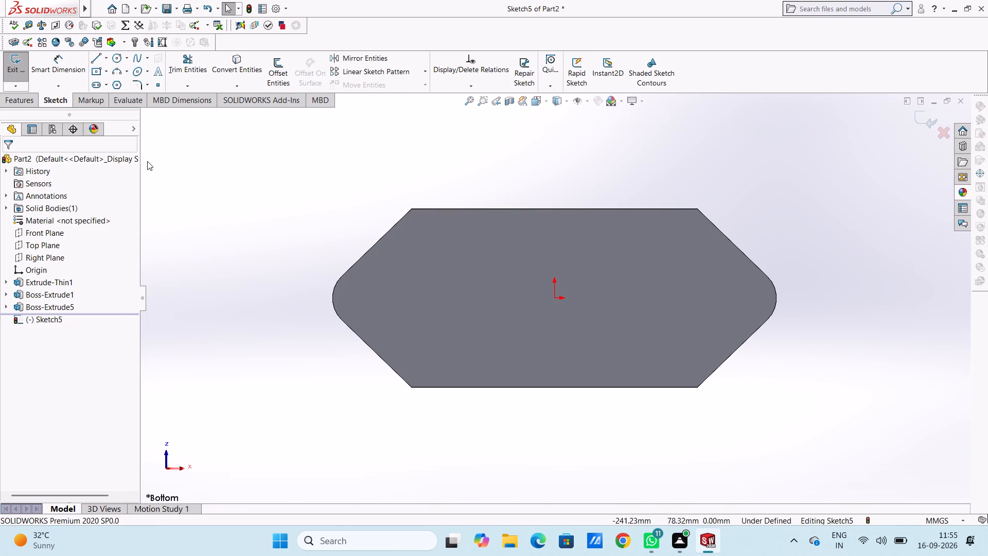
pyautogui.click(96, 55)
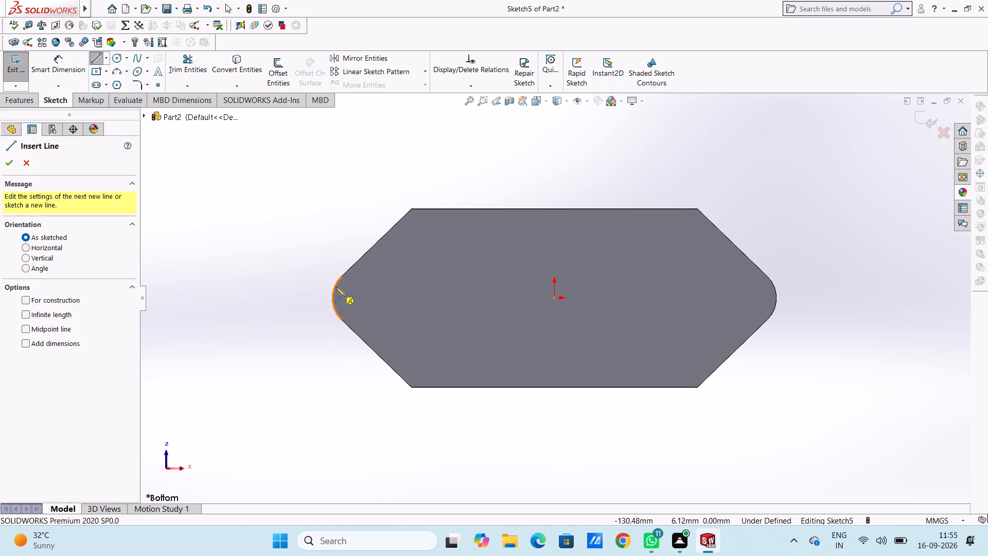
pyautogui.click(342, 276)
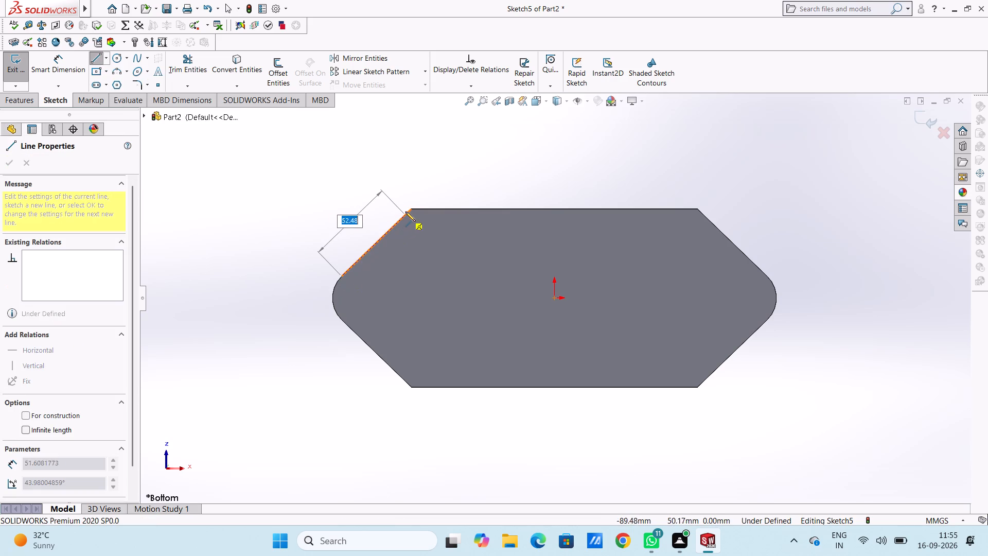
pyautogui.click(412, 209)
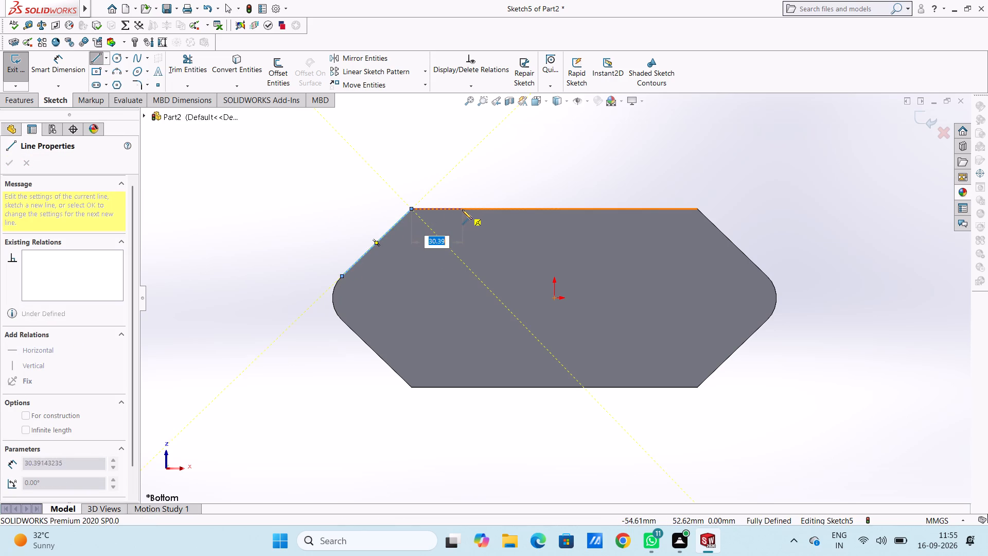
pyautogui.write('15')
pyautogui.press('Return')
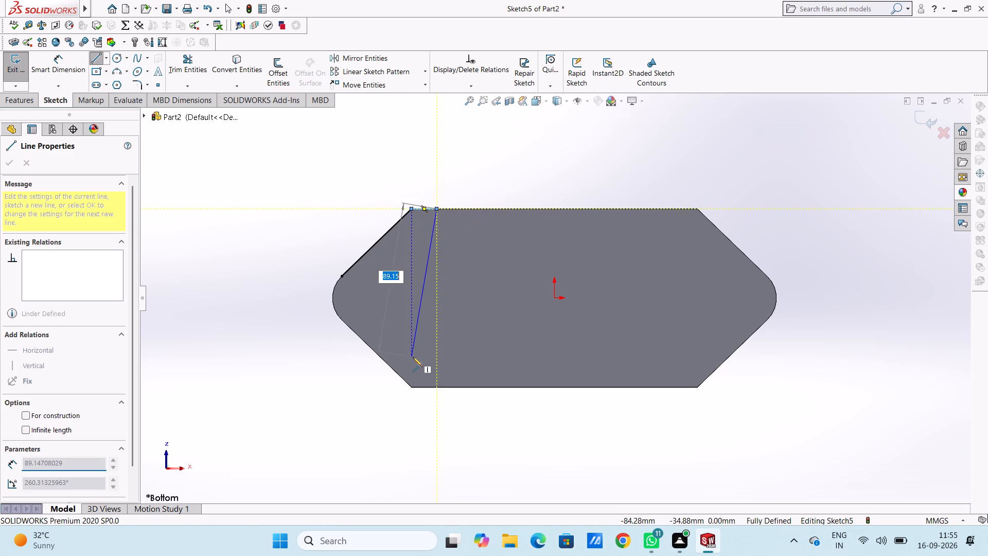
pyautogui.click(436, 389)
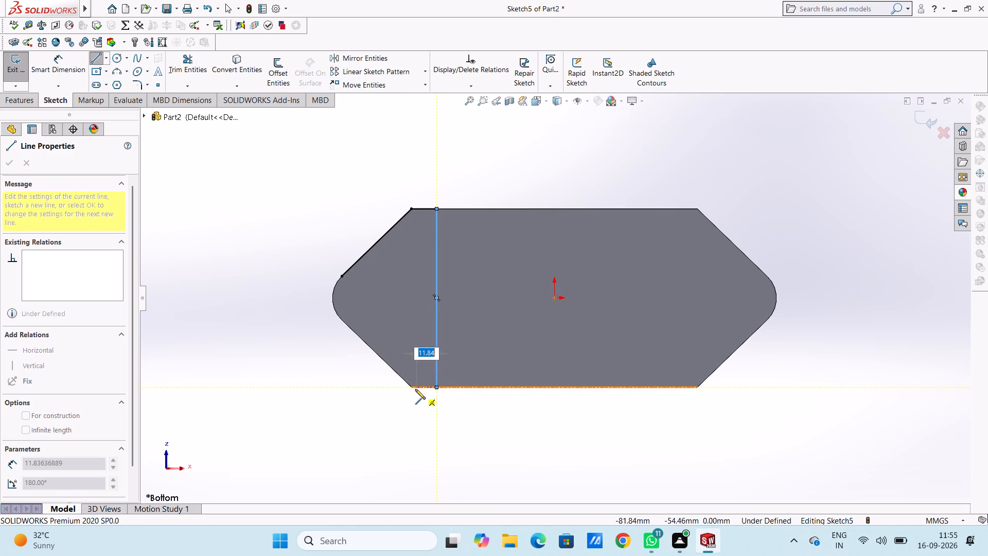
pyautogui.click(409, 388)
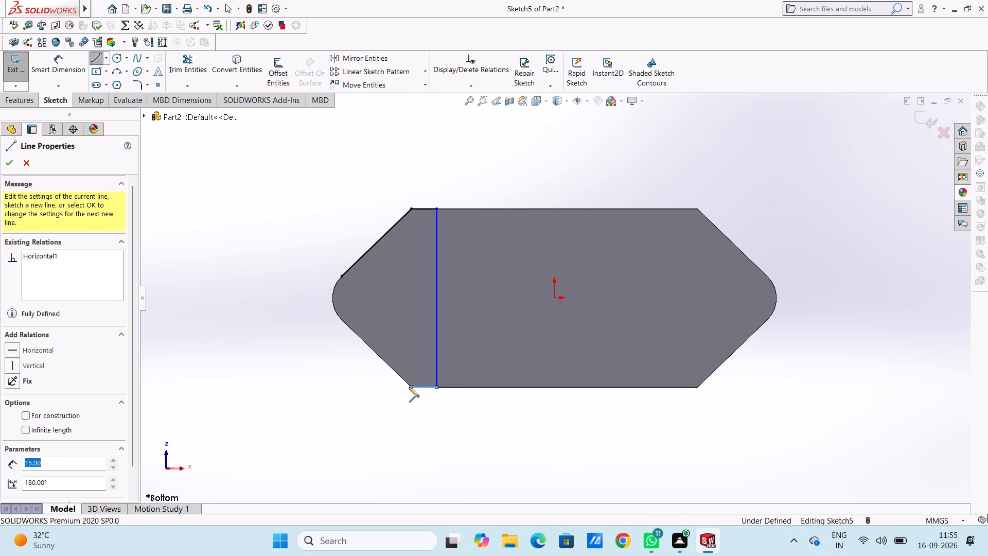
pyautogui.click(343, 320)
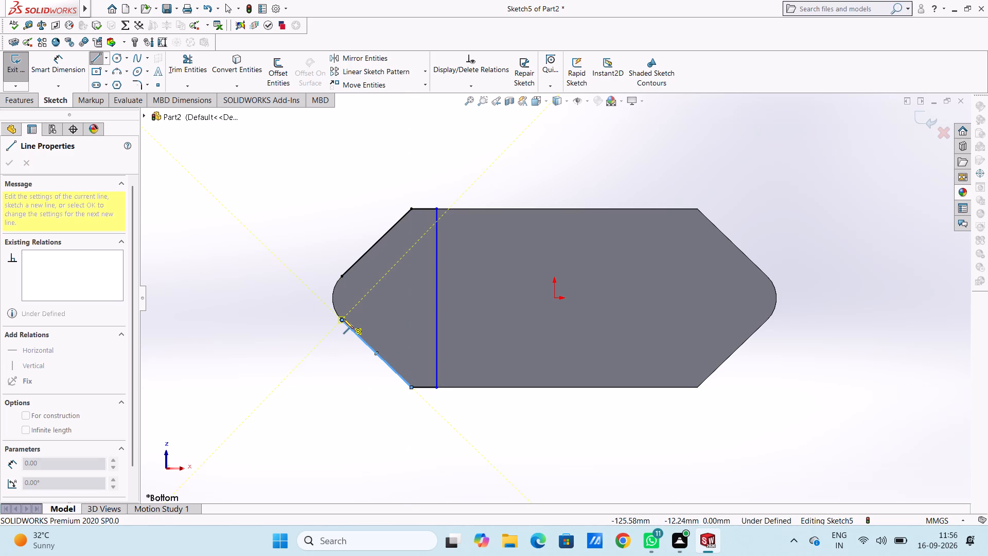
pyautogui.press('Escape')
pyautogui.press('Escape')
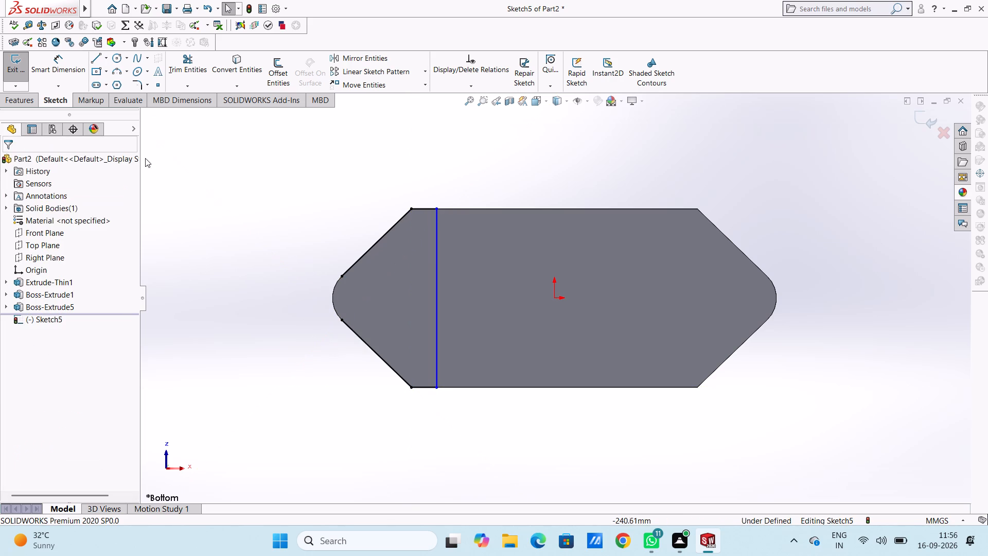
# Trace the rounded tips of the left and right lugs with three-point arcs between the ends of their slanted edges.
pyautogui.click(114, 71)
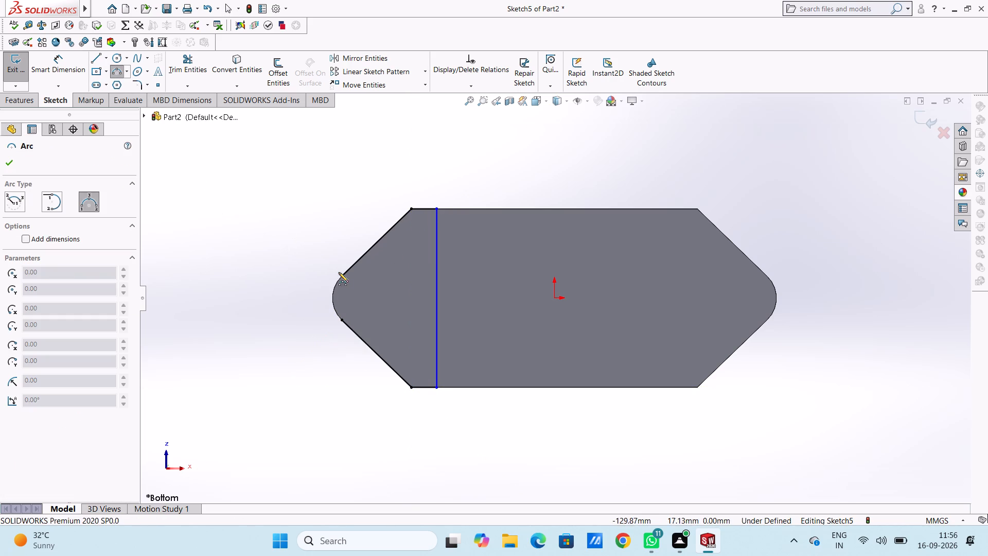
pyautogui.click(341, 276)
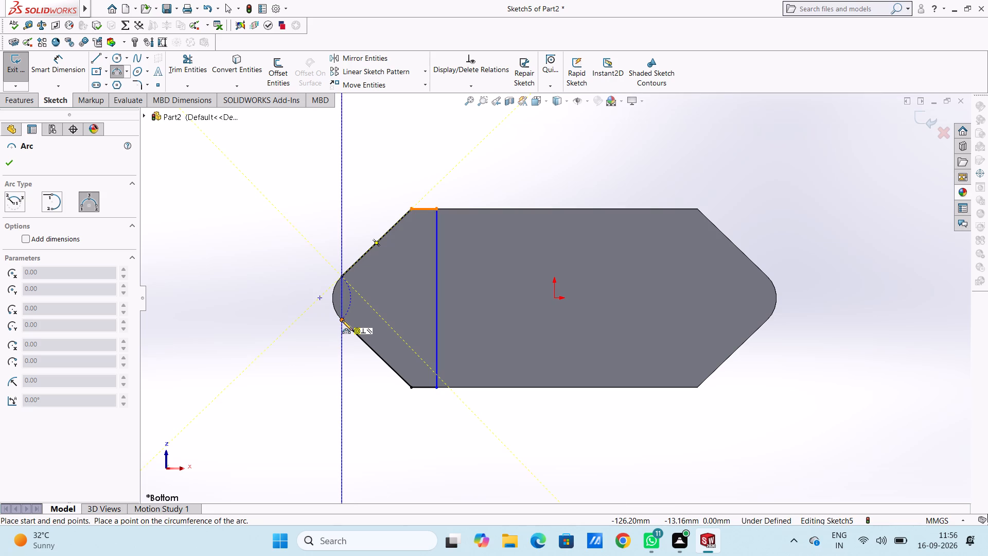
pyautogui.click(342, 320)
pyautogui.click(337, 316)
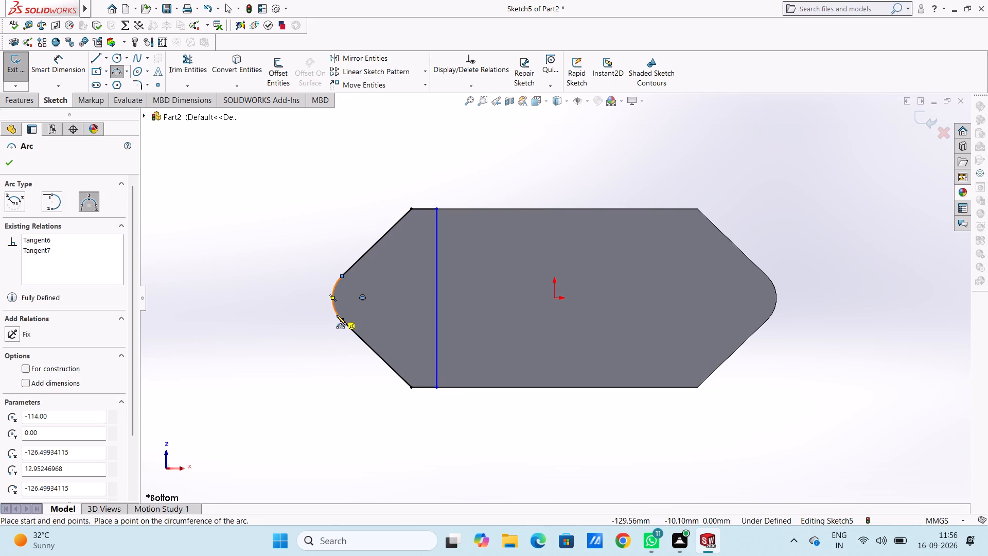
pyautogui.click(768, 277)
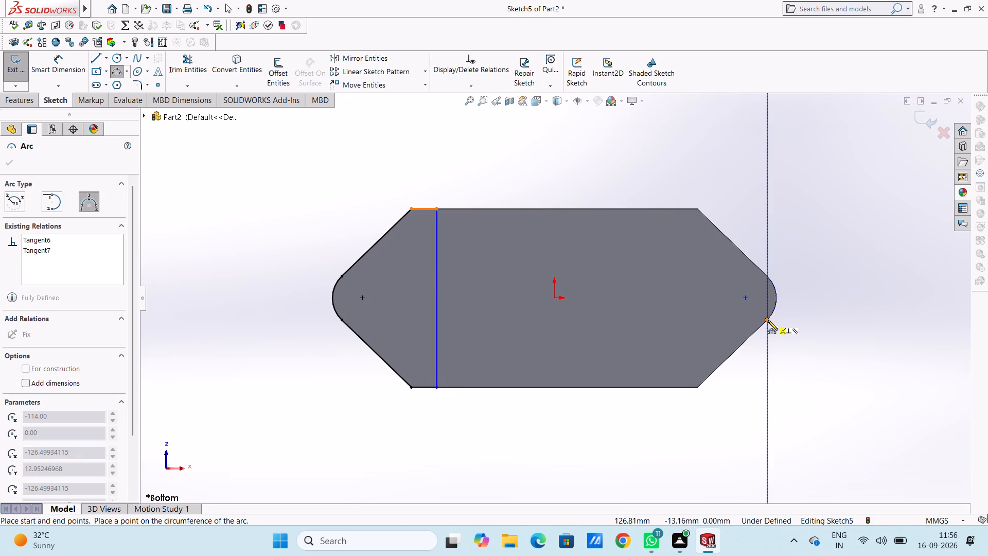
pyautogui.click(767, 320)
pyautogui.click(776, 304)
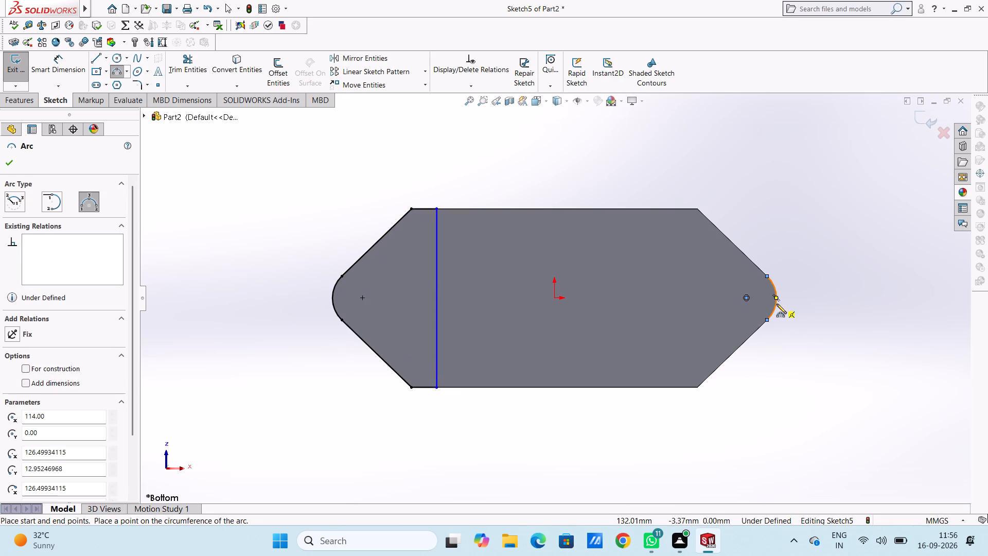
pyautogui.press('Escape')
pyautogui.press('Escape')
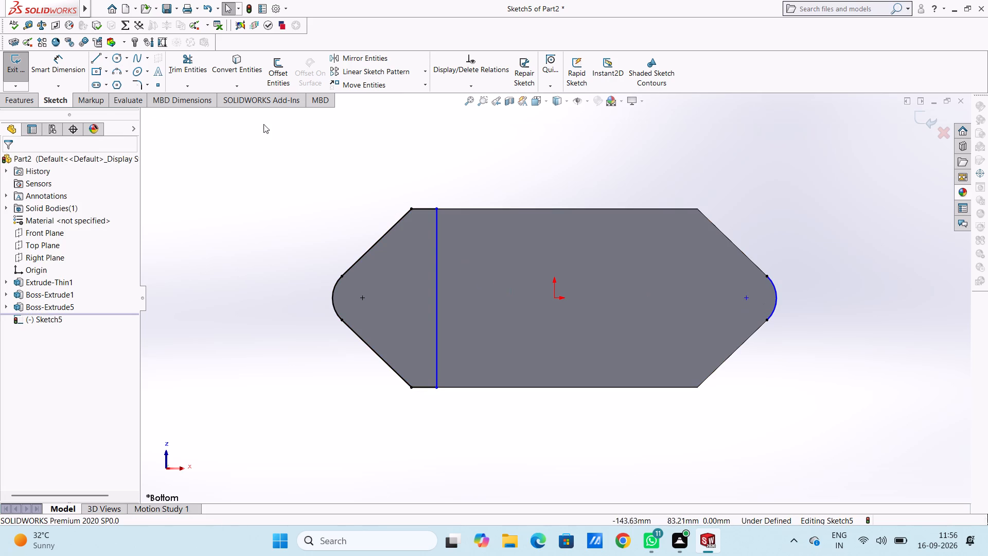
# Trace the right lug's slanted edges, joined by 15 mm inward segments and a full-width vertical line, closing the profile at the tip arc.
pyautogui.click(102, 57)
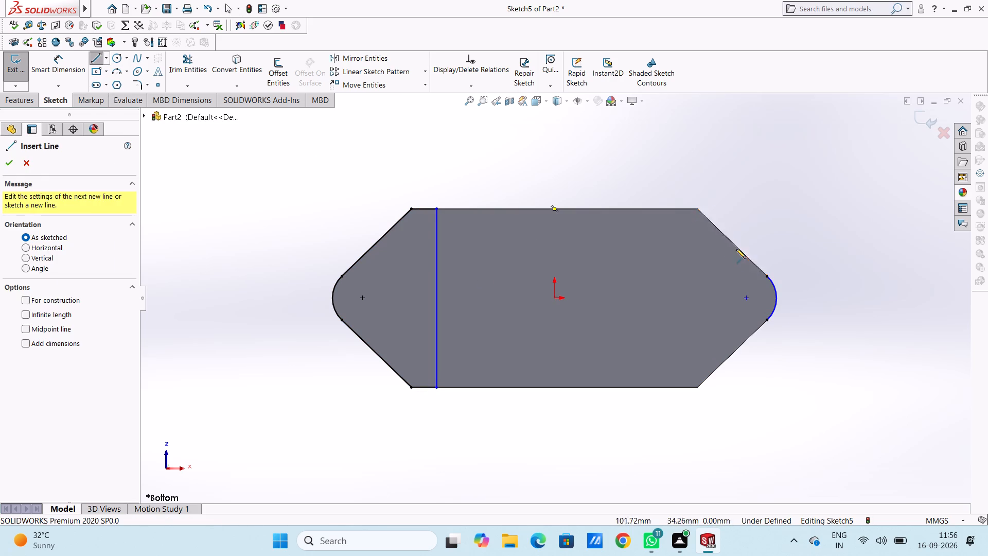
pyautogui.click(767, 276)
pyautogui.click(699, 208)
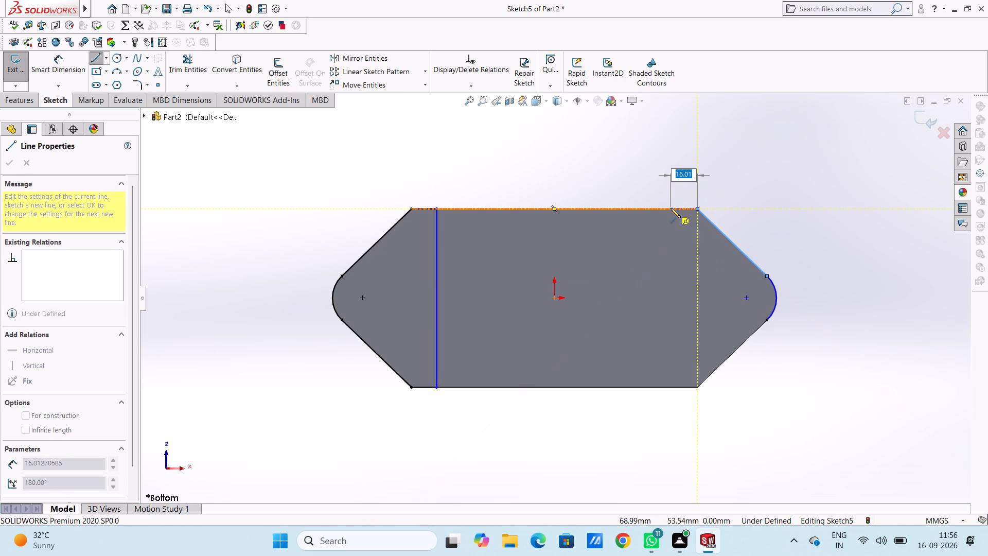
pyautogui.write('15')
pyautogui.press('Return')
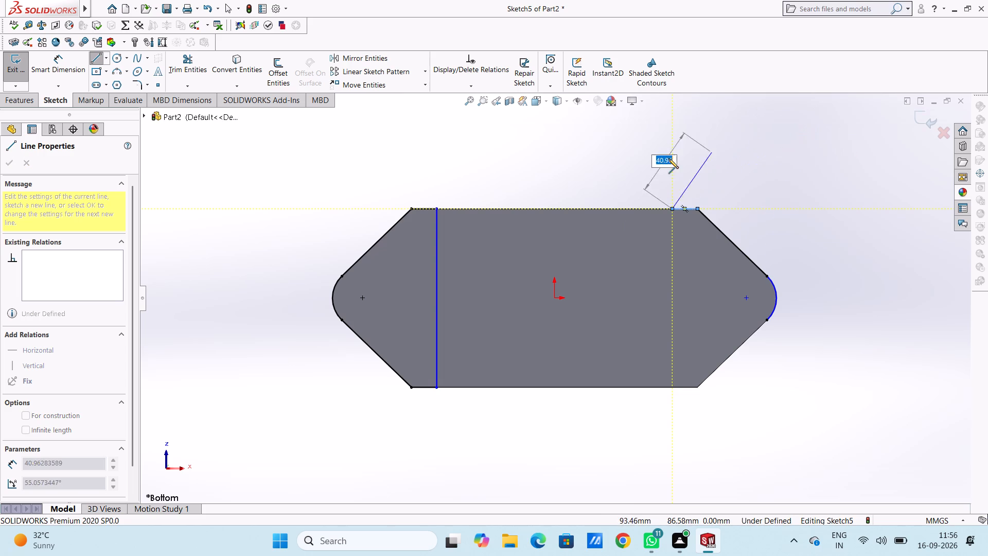
pyautogui.click(672, 387)
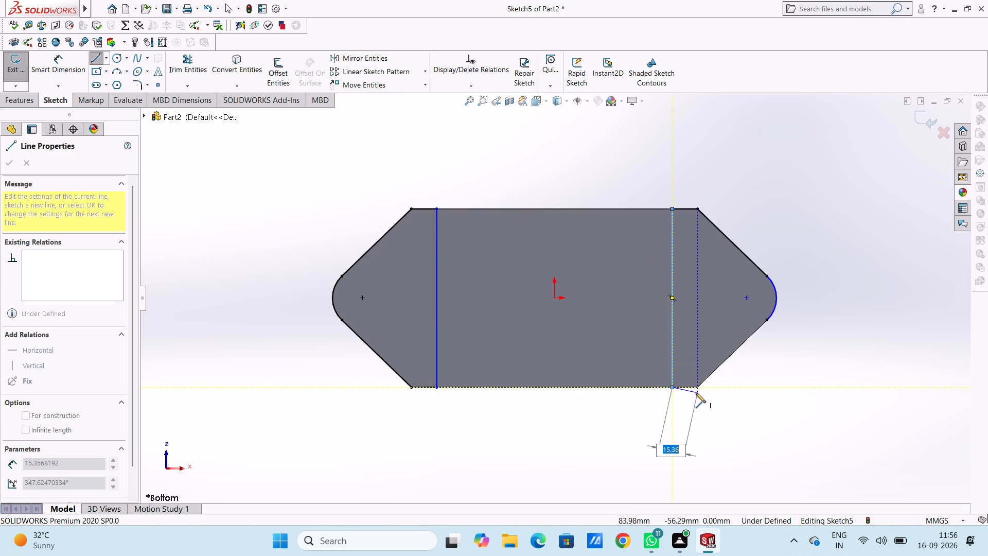
pyautogui.click(697, 388)
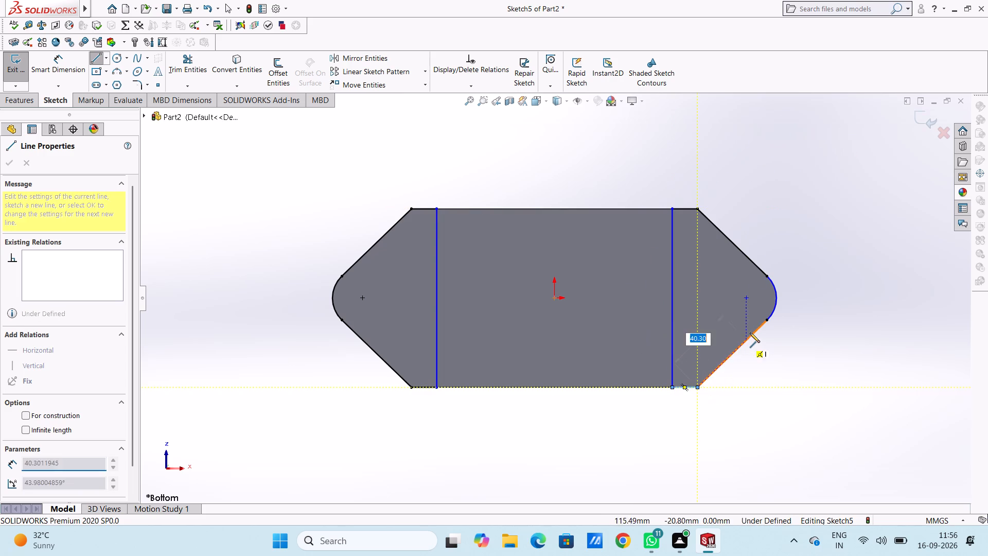
pyautogui.click(766, 321)
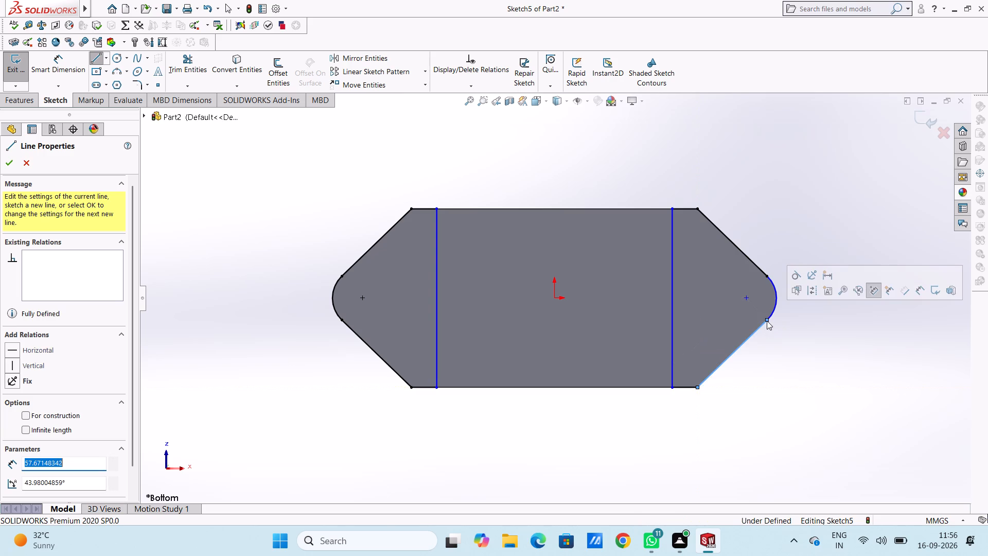
pyautogui.press('Escape')
pyautogui.press('Escape')
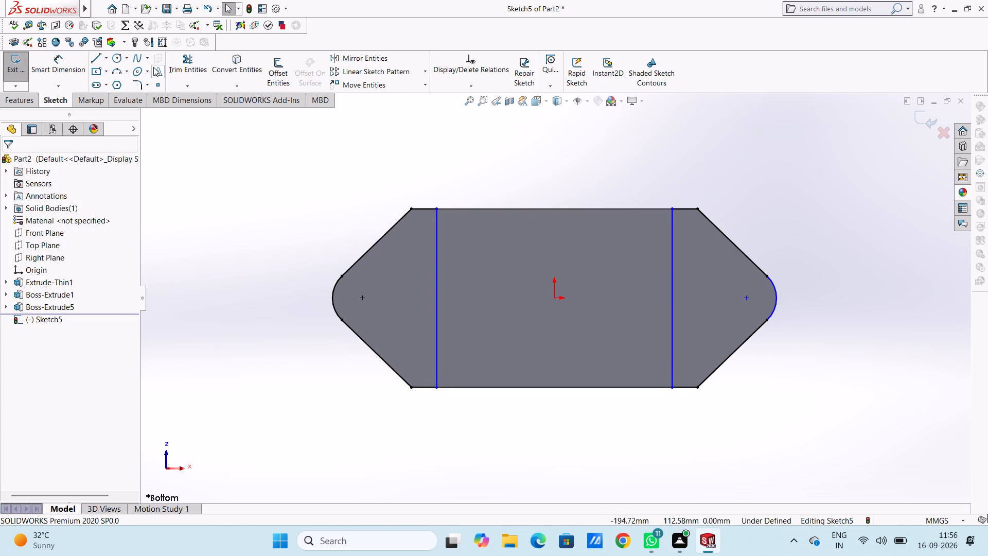
# Dimension the horizontal distance from the left arc's centre to the left profile's vertical line, placed below the part.
pyautogui.click(64, 65)
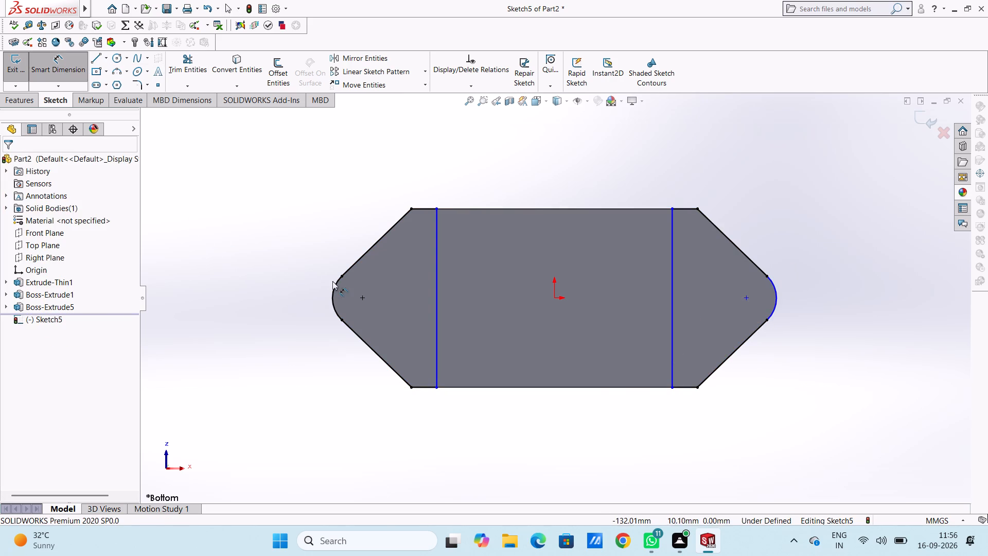
pyautogui.click(362, 299)
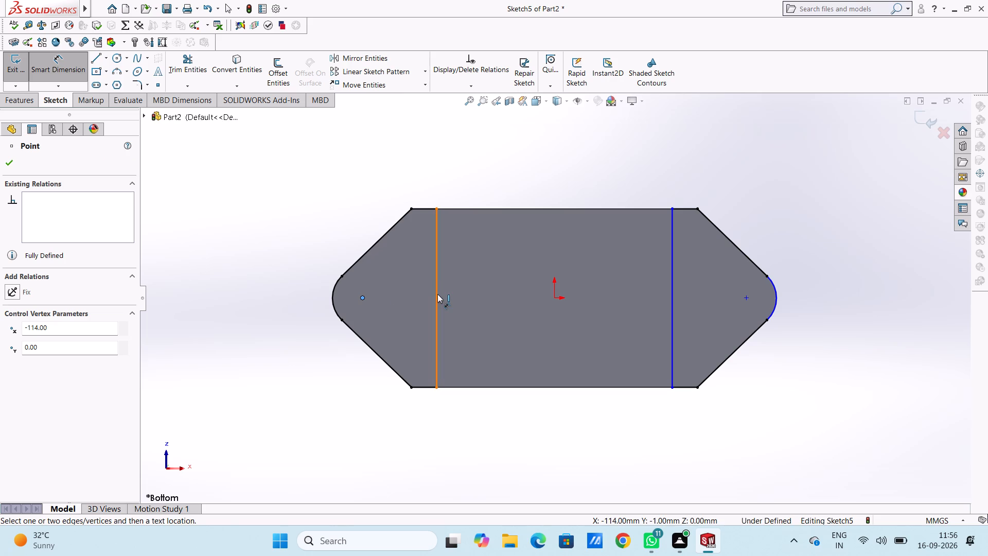
pyautogui.click(437, 294)
pyautogui.click(414, 444)
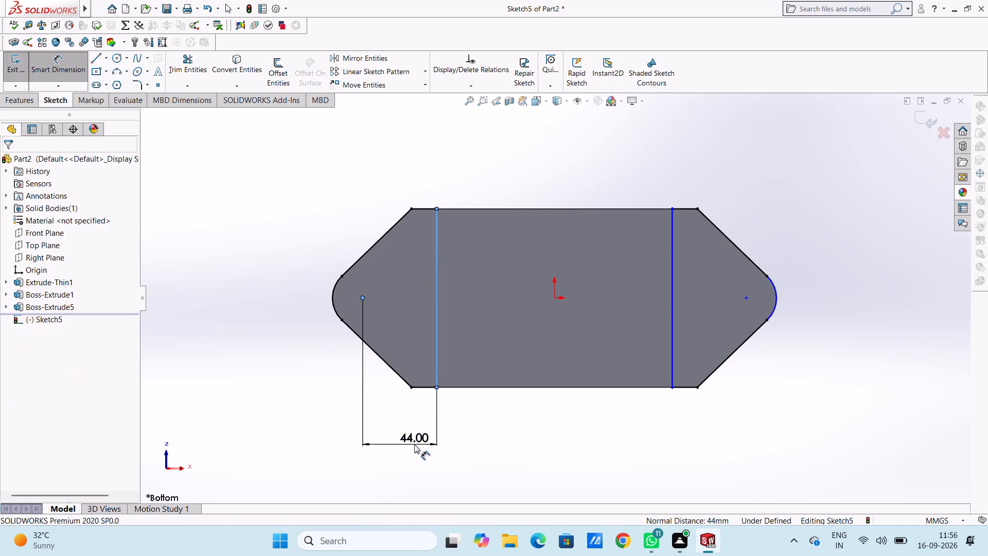
pyautogui.click(373, 429)
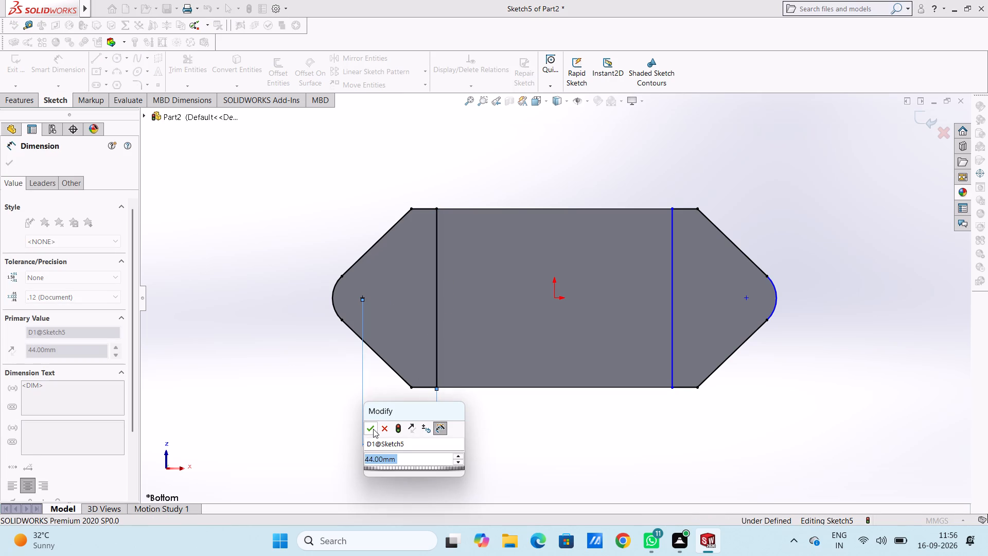
pyautogui.click(556, 448)
# Dimension the horizontal distance from the right arc's centre to the right profile's vertical line, placed below the part.
pyautogui.click(750, 299)
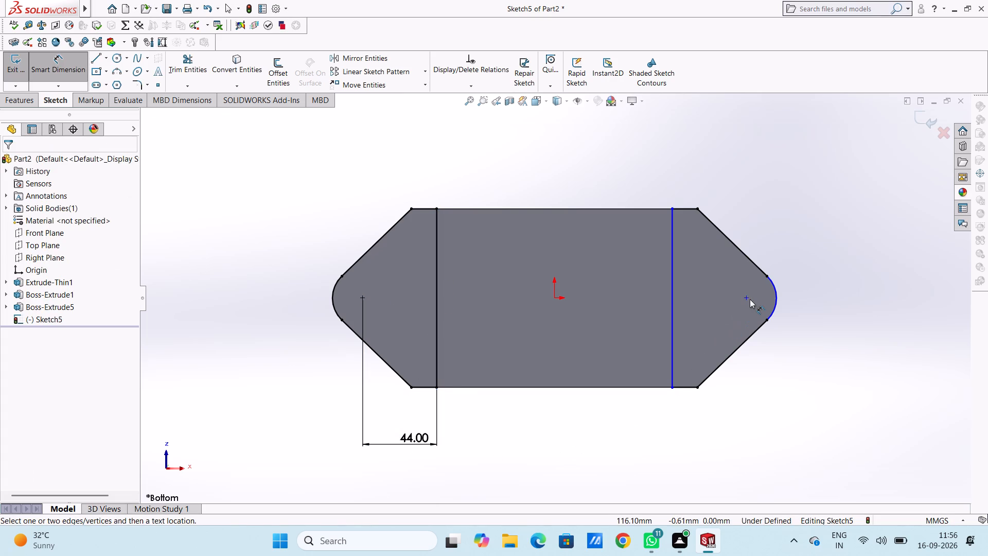
pyautogui.click(749, 297)
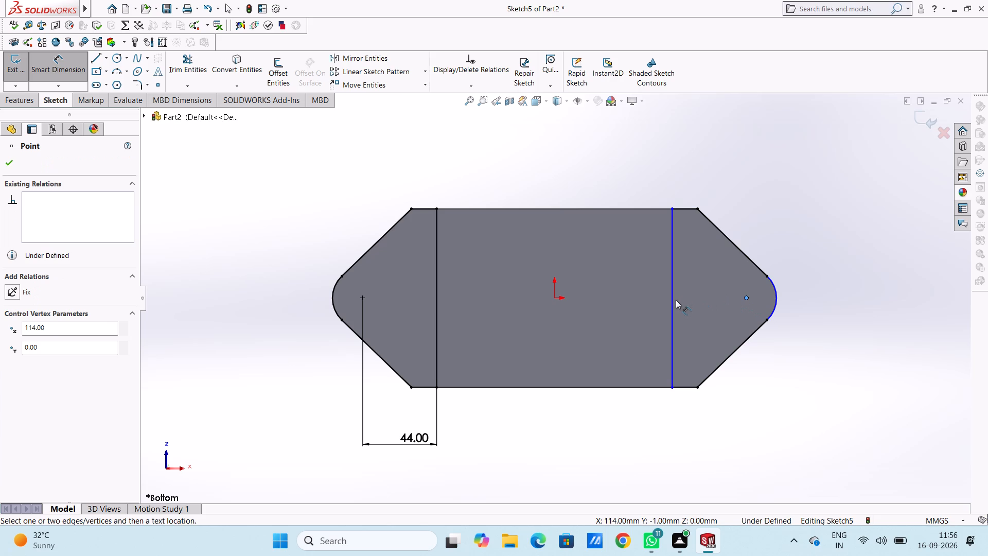
pyautogui.click(675, 300)
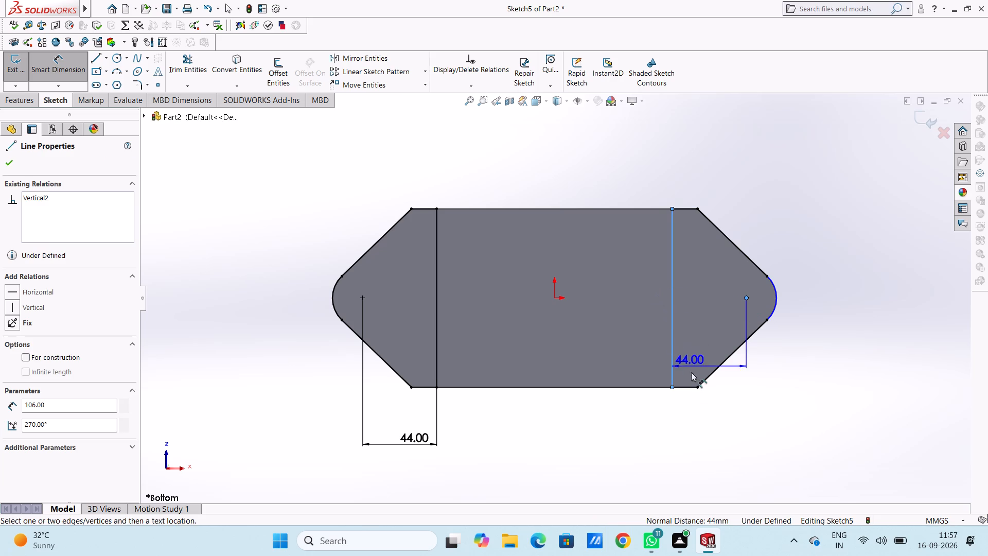
pyautogui.click(694, 463)
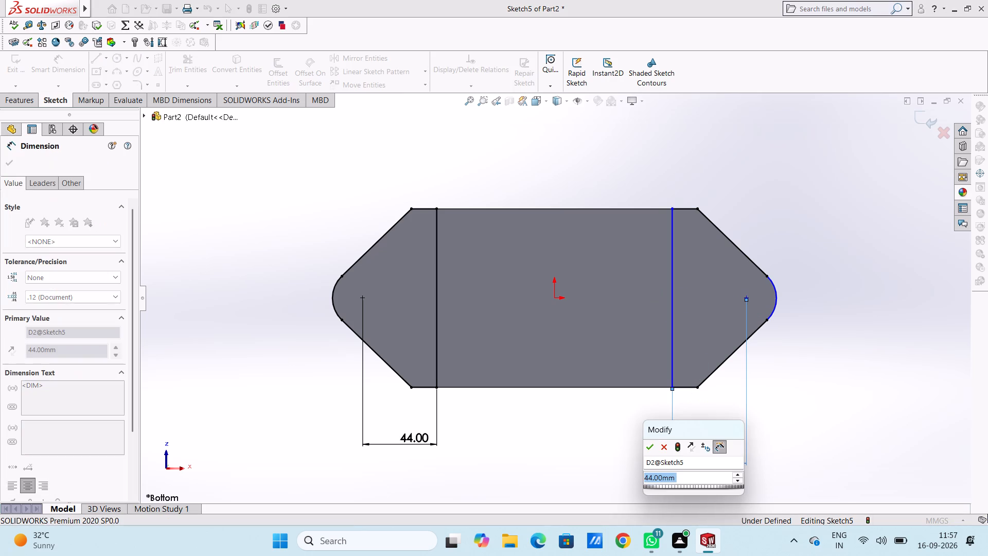
pyautogui.click(653, 449)
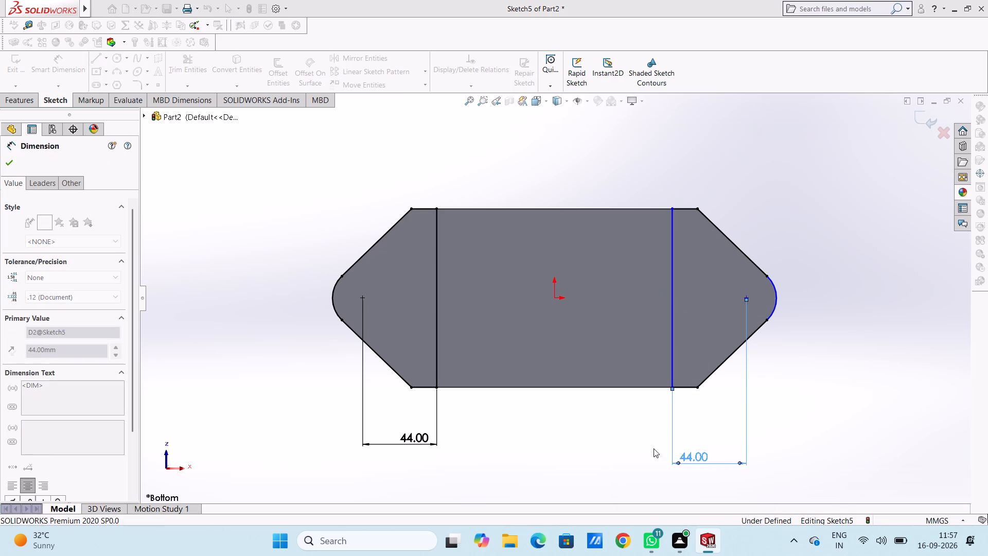
pyautogui.click(748, 397)
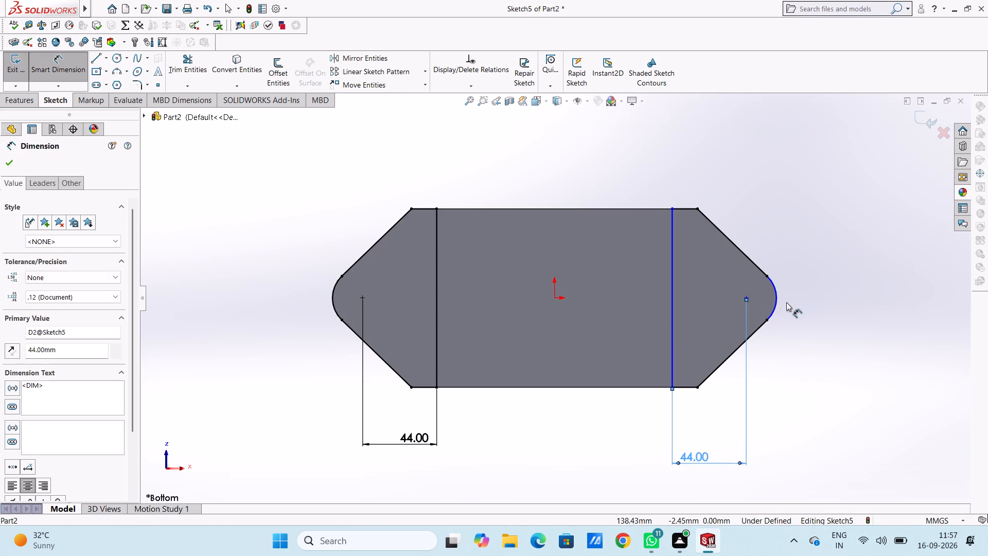
# Dimension the radius of the right lug's tip arc, placing it outside the part.
pyautogui.click(777, 305)
pyautogui.click(849, 349)
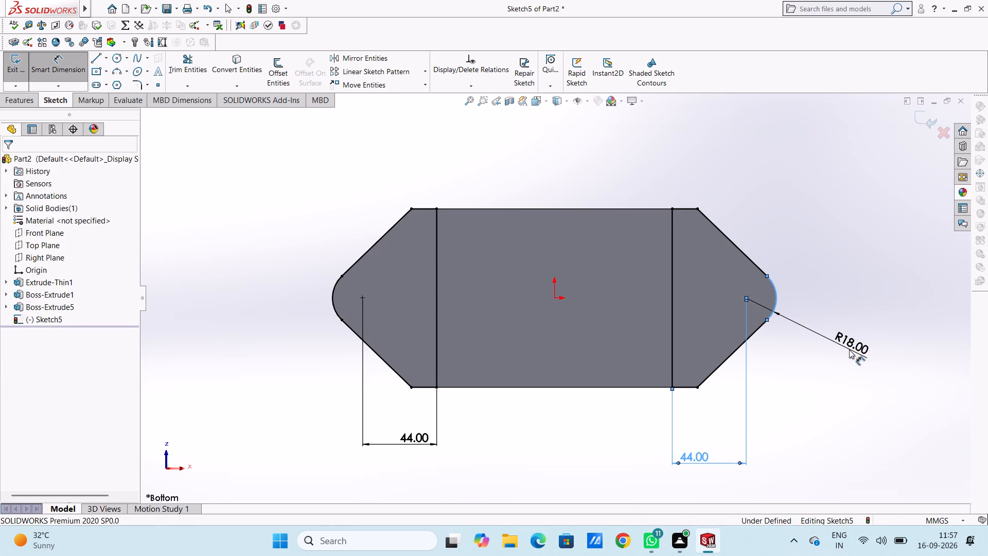
pyautogui.click(801, 333)
pyautogui.click(799, 381)
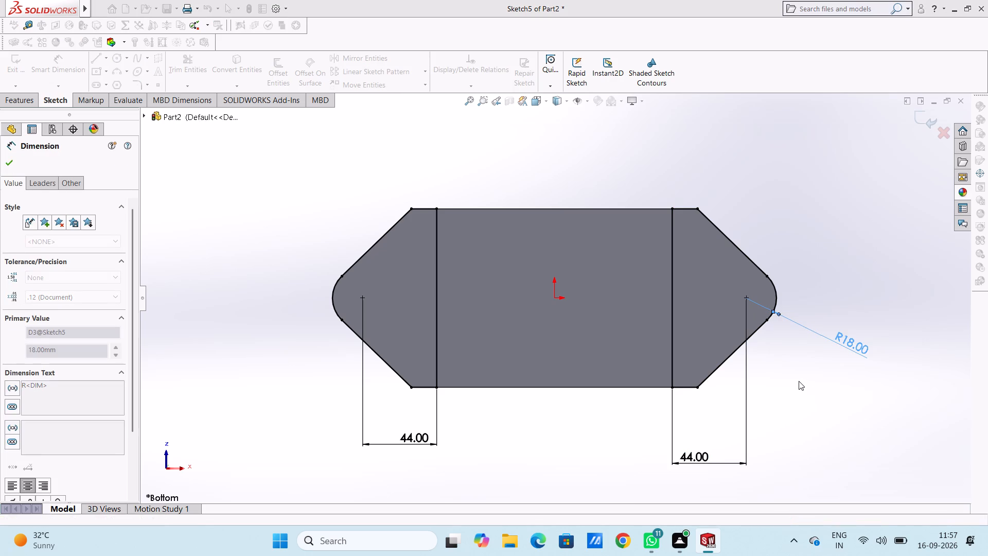
# Extrude both lug-end profiles 5 mm outward from the underside, merged with the body.
pyautogui.moveTo(805, 195); pyautogui.dragTo(775, 278, button='middle')
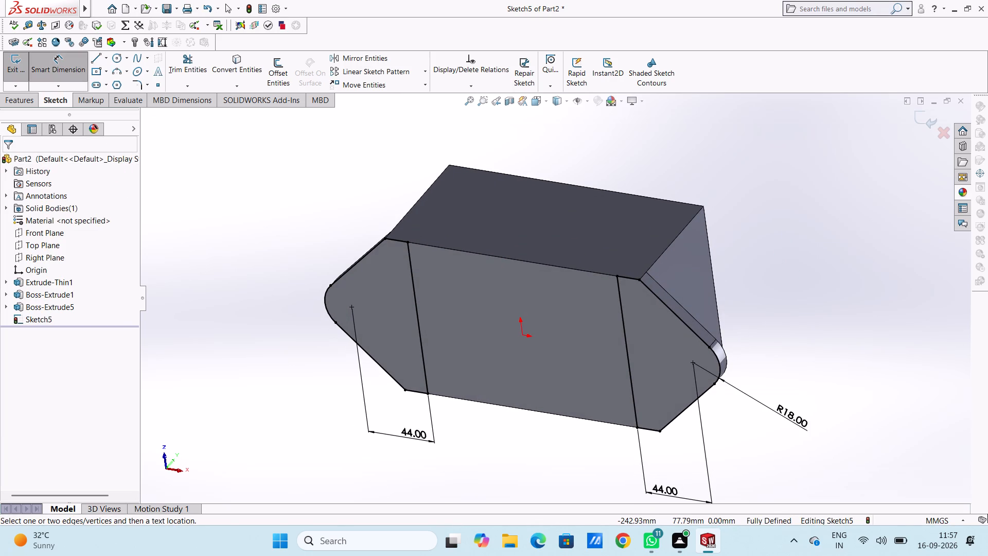
pyautogui.click(27, 105)
pyautogui.click(28, 76)
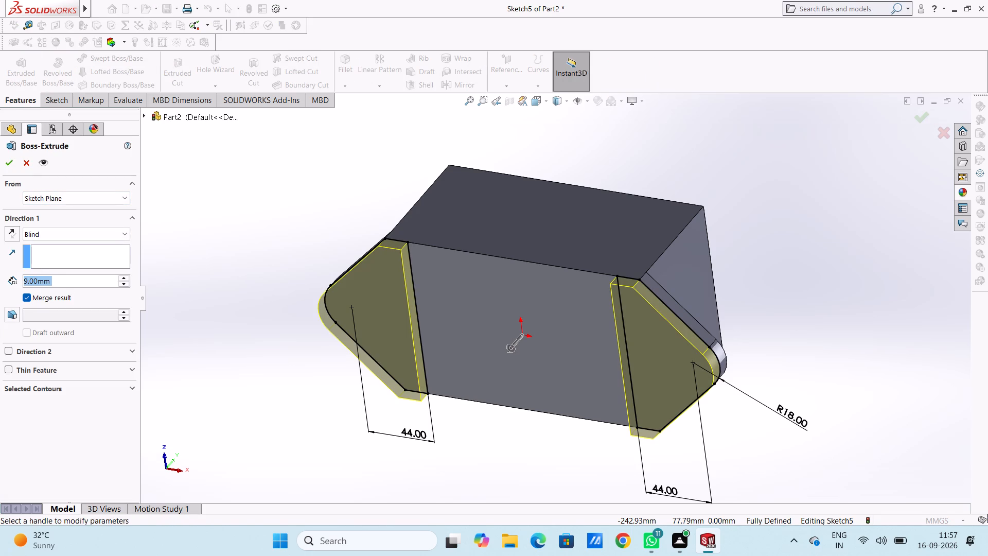
pyautogui.press('5')
pyautogui.press('Return')
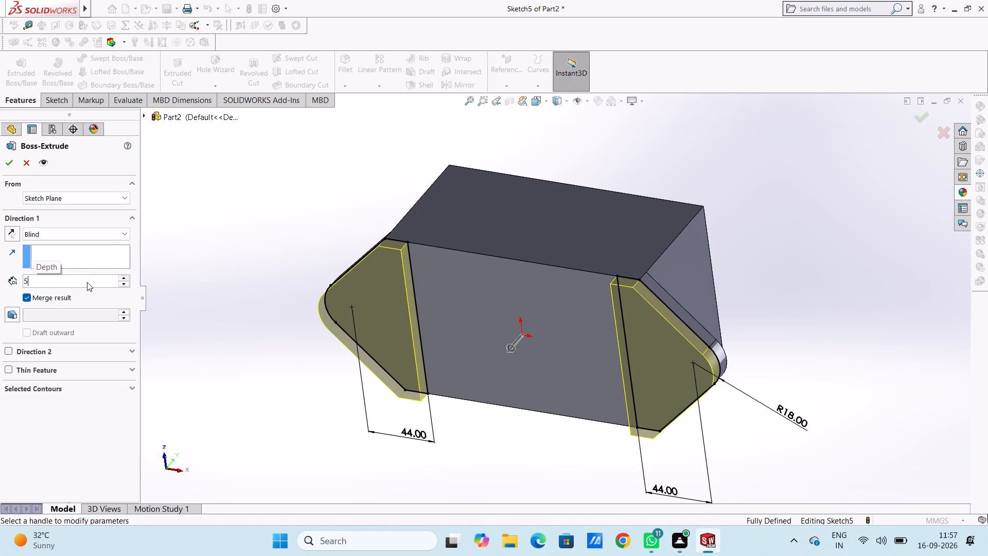
pyautogui.click(12, 170)
pyautogui.click(202, 183)
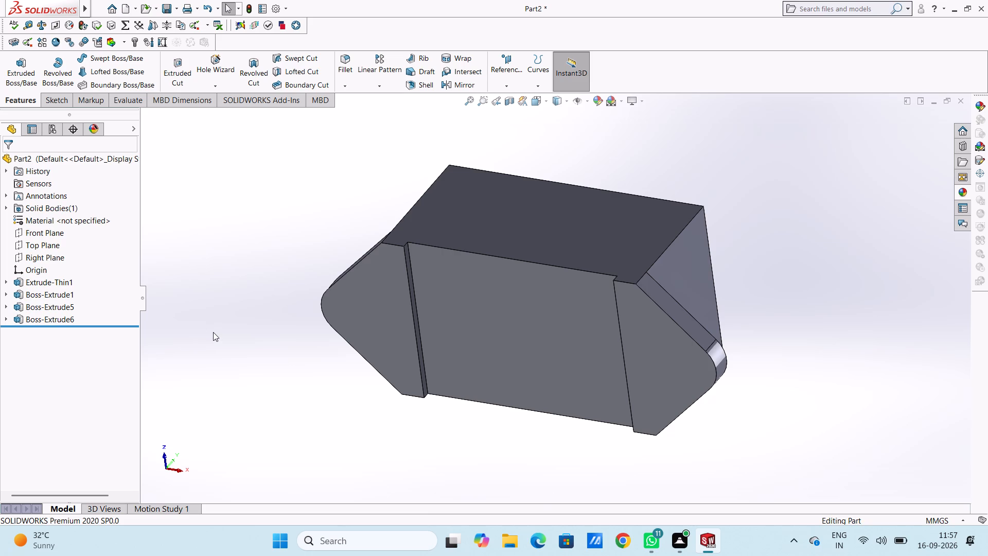
# Fillet the edge where the right lug's top face meets the box wall with a 3 mm radius.
pyautogui.hotkey('ctrl', '1')
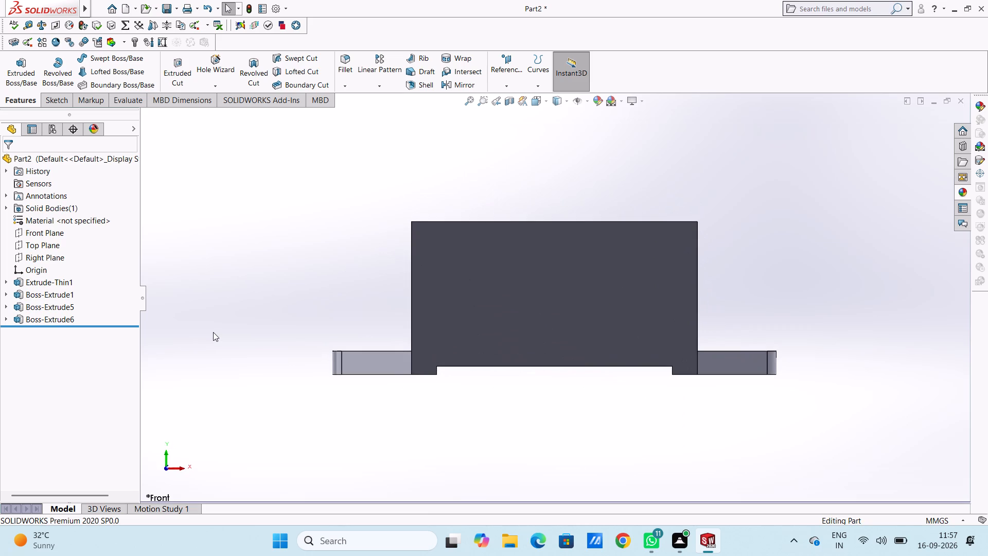
pyautogui.hotkey('ctrl', '5')
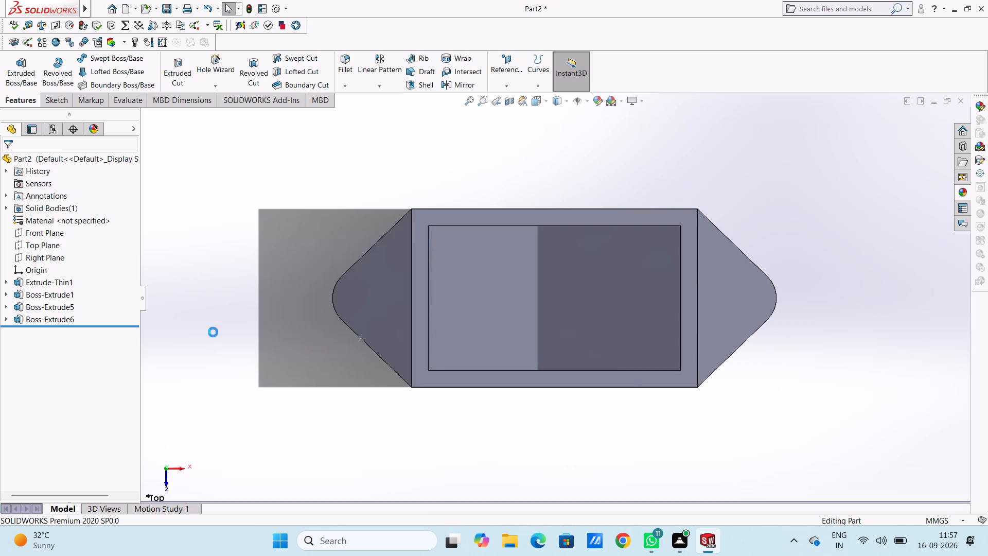
pyautogui.hotkey('ctrl', '6')
pyautogui.hotkey('ctrl', '7')
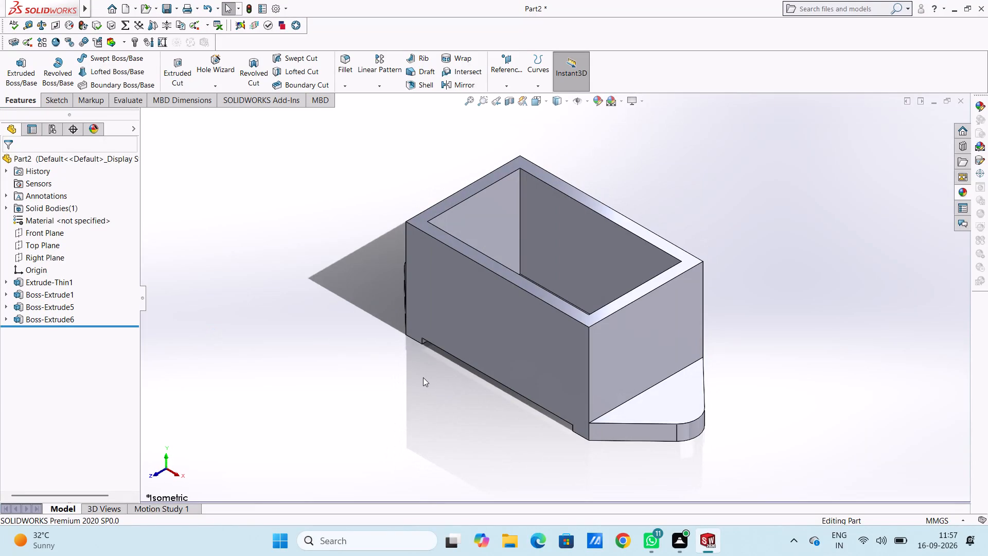
pyautogui.click(347, 69)
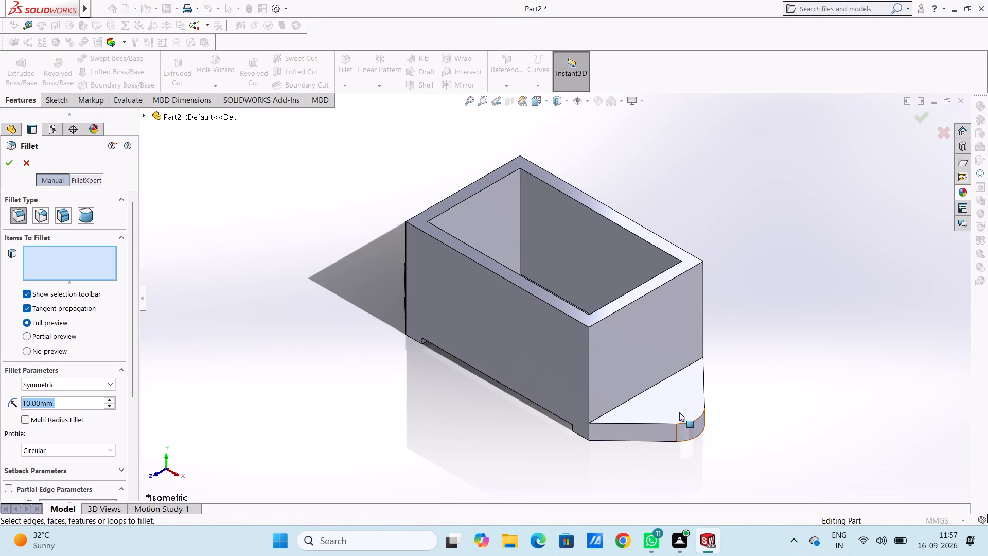
pyautogui.click(646, 391)
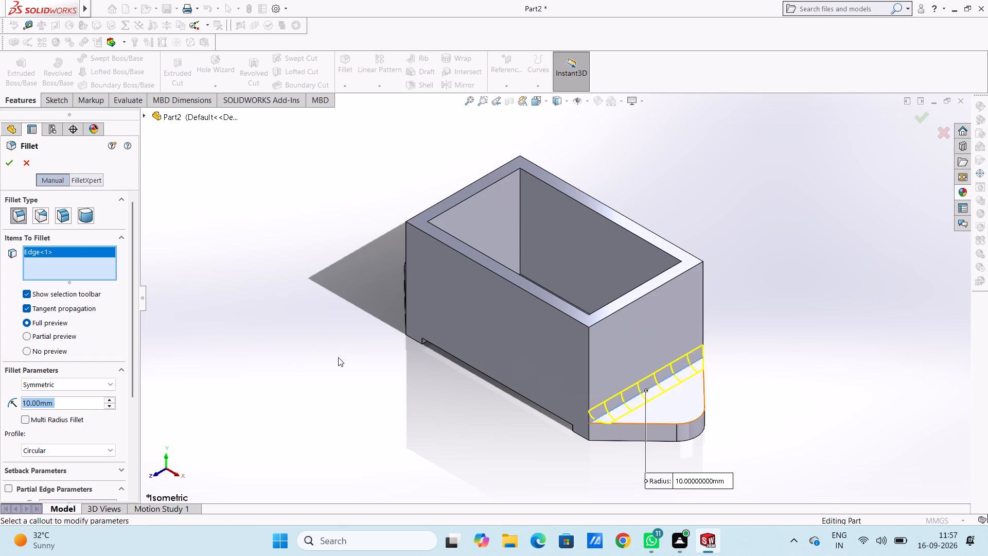
pyautogui.press('2')
pyautogui.press('Return')
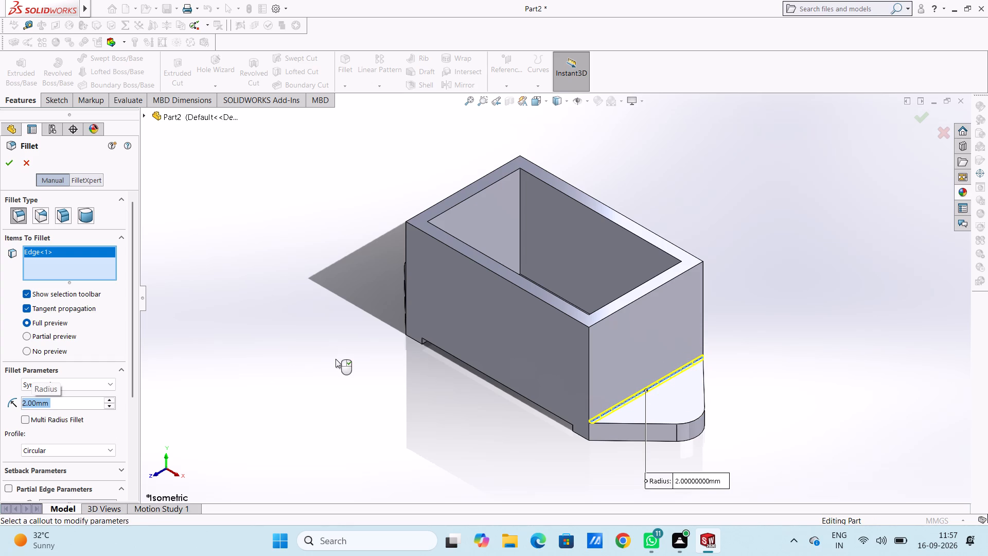
pyautogui.press('3')
pyautogui.press('Return')
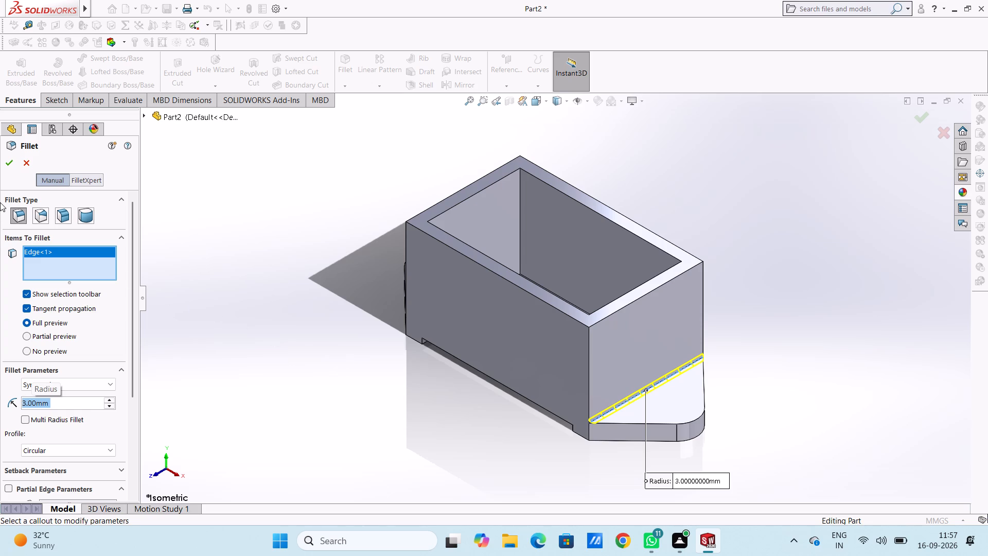
pyautogui.click(9, 162)
pyautogui.click(251, 362)
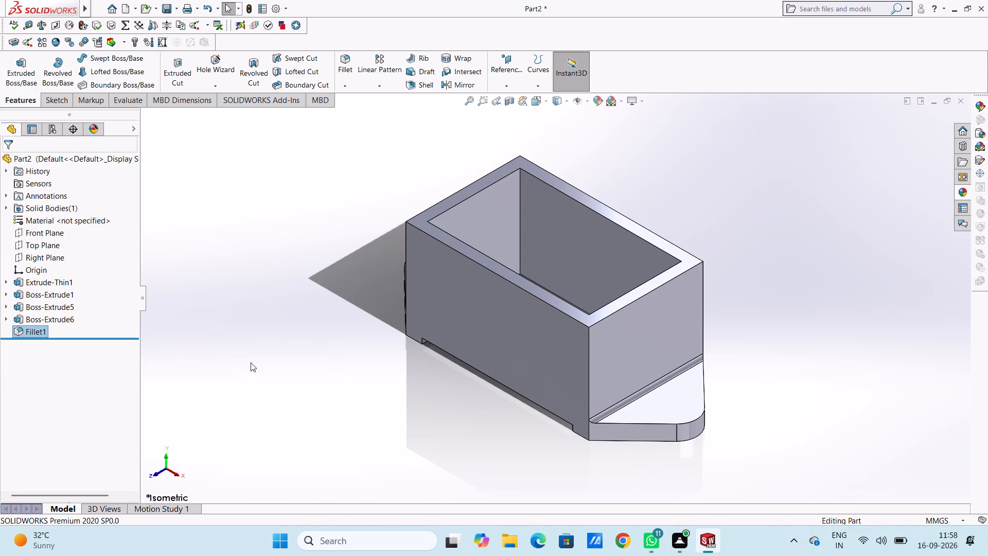
# Fillet the matching edge between the left lug's top face and the box wall with a 3 mm radius.
pyautogui.moveTo(295, 252); pyautogui.dragTo(359, 408, button='middle')
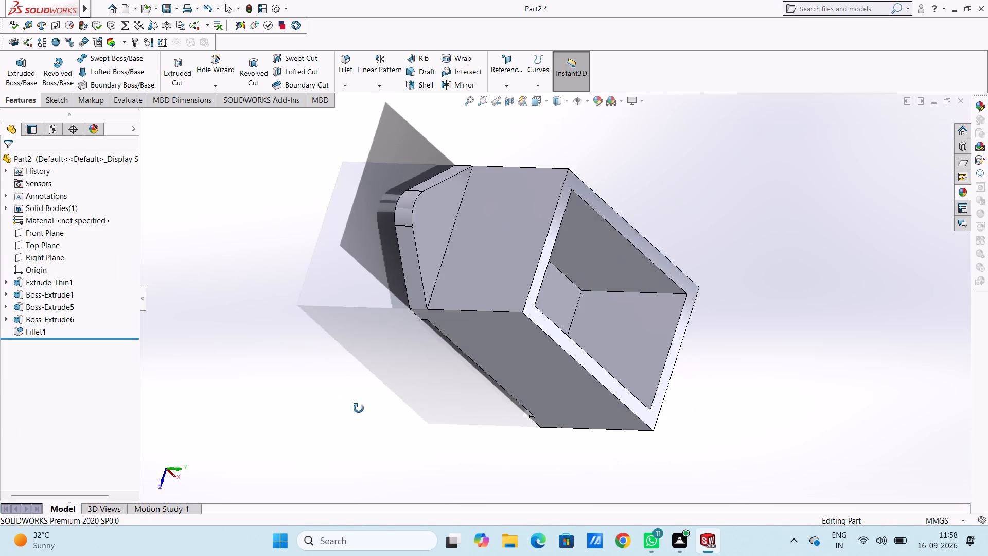
pyautogui.moveTo(359, 408); pyautogui.dragTo(356, 413, button='middle')
pyautogui.scroll(1, 357, 413)
pyautogui.click(351, 60)
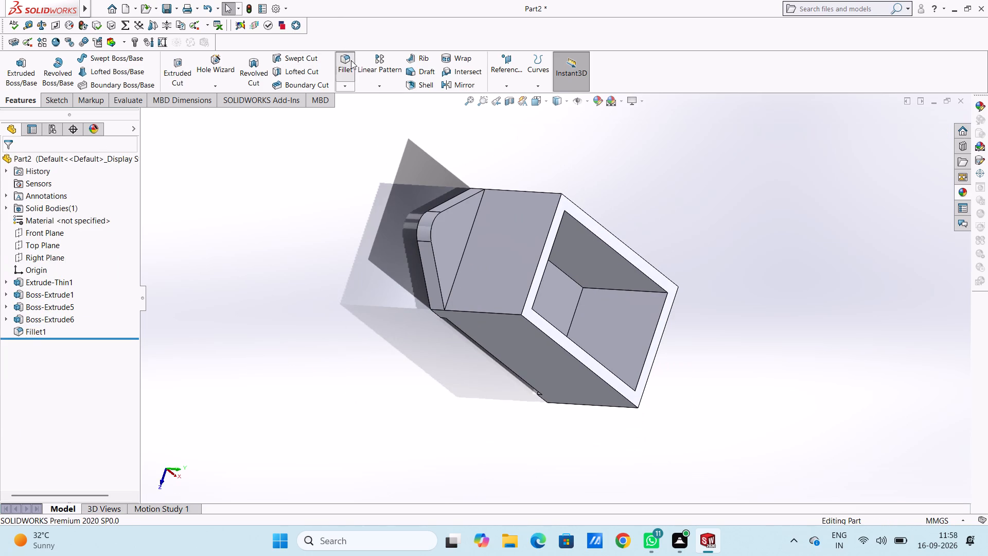
pyautogui.click(472, 228)
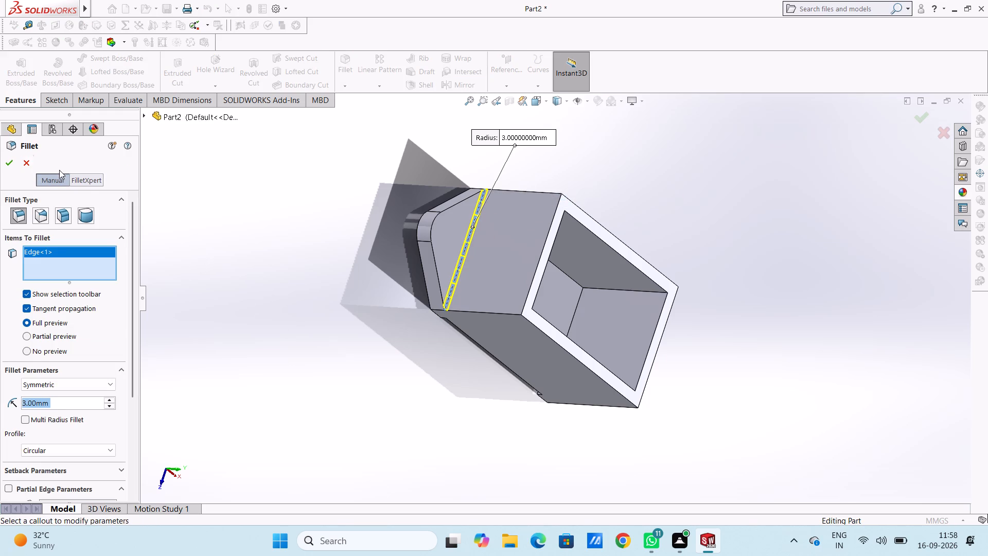
pyautogui.click(12, 164)
pyautogui.click(268, 291)
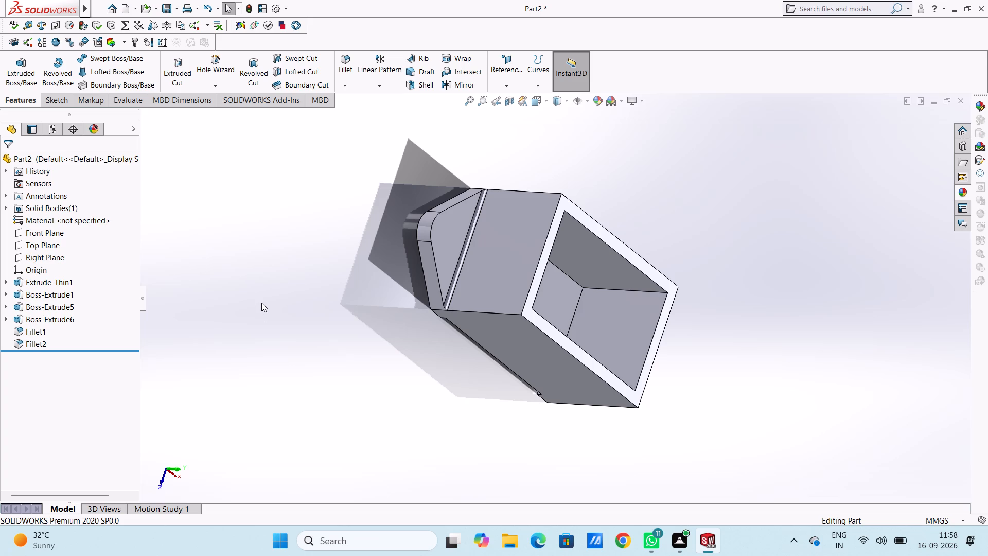
# Start a sketch on the left lug's top face and draw a 14 mm radius circle concentric with each lug's rounded tip.
pyautogui.hotkey('ctrl', '5')
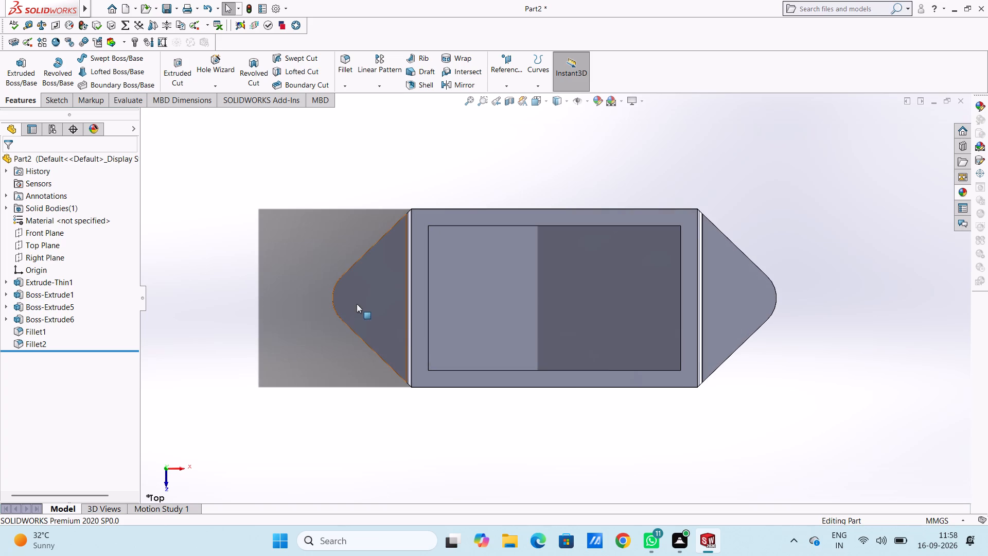
pyautogui.click(374, 300)
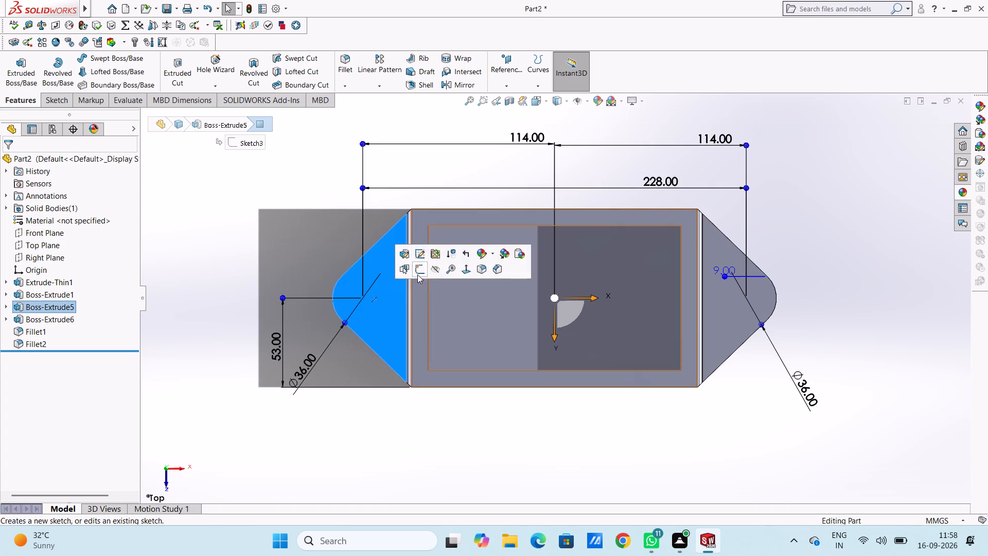
pyautogui.click(417, 270)
pyautogui.click(274, 277)
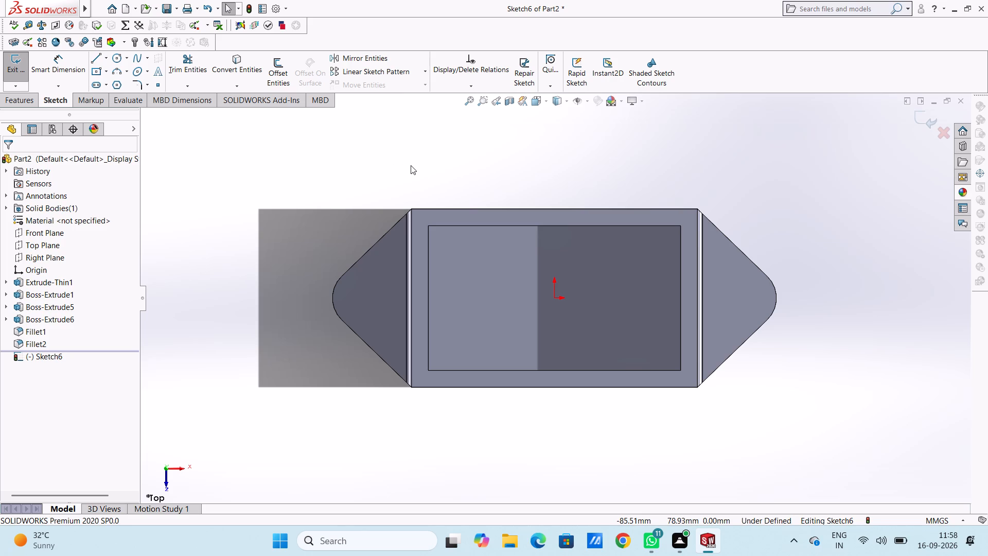
pyautogui.click(121, 60)
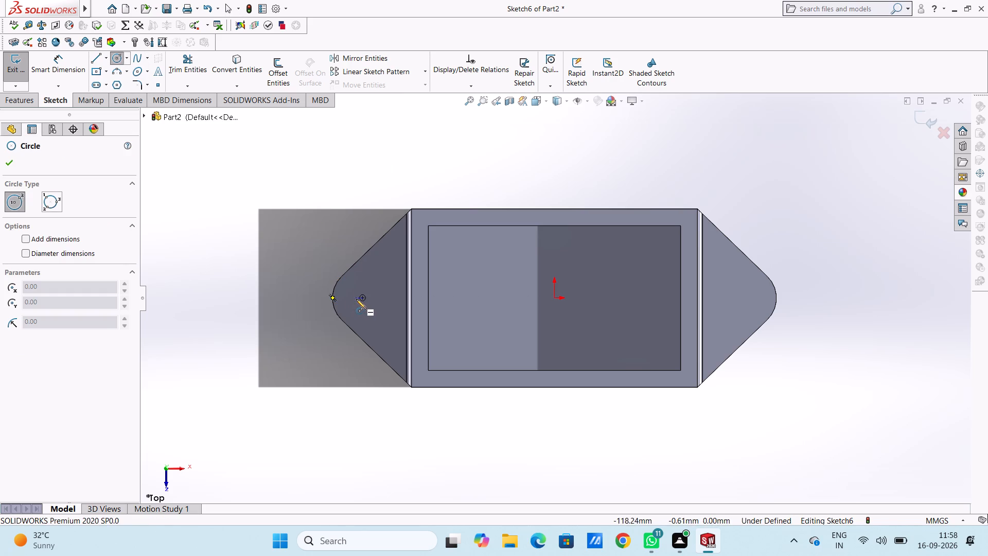
pyautogui.click(364, 297)
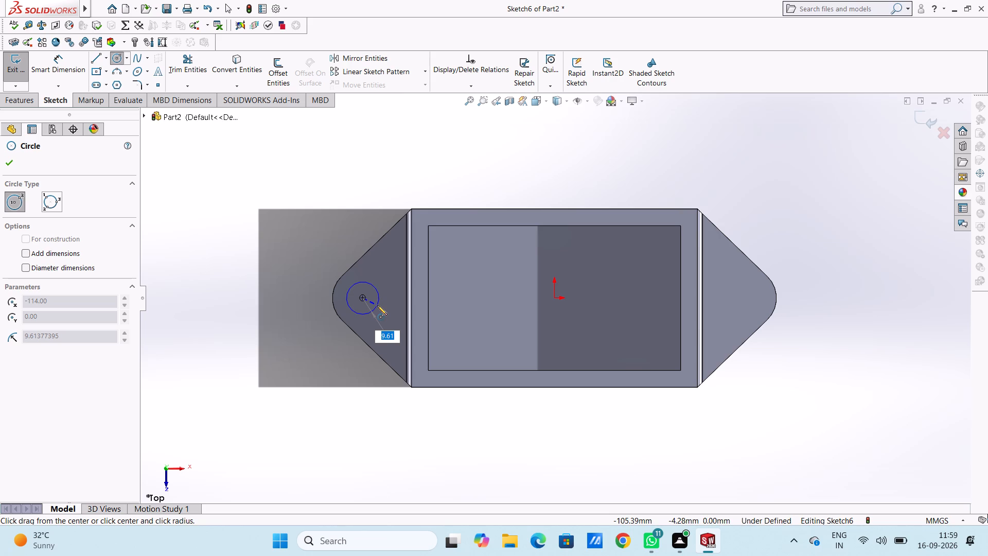
pyautogui.write('14')
pyautogui.press('Return')
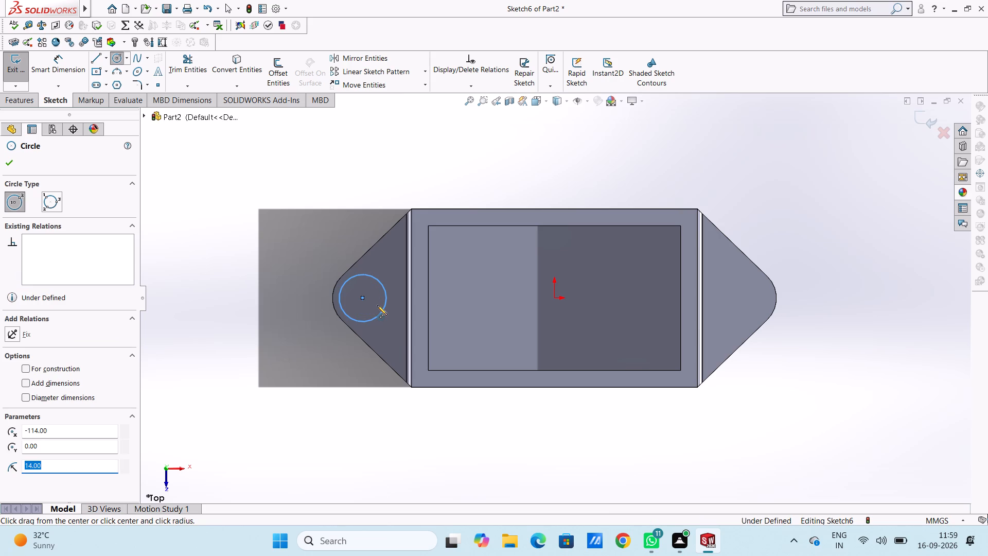
pyautogui.click(746, 297)
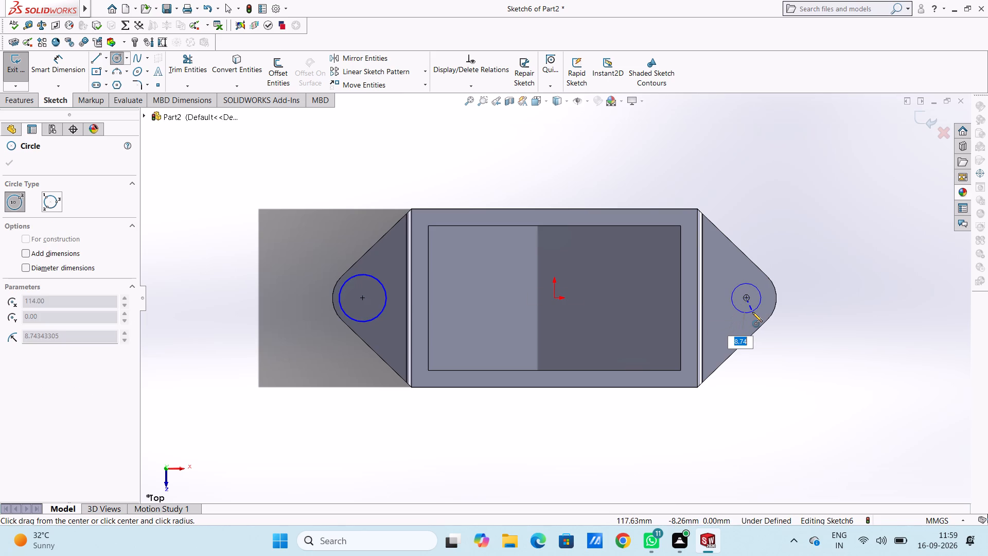
pyautogui.write('14')
pyautogui.press('Return')
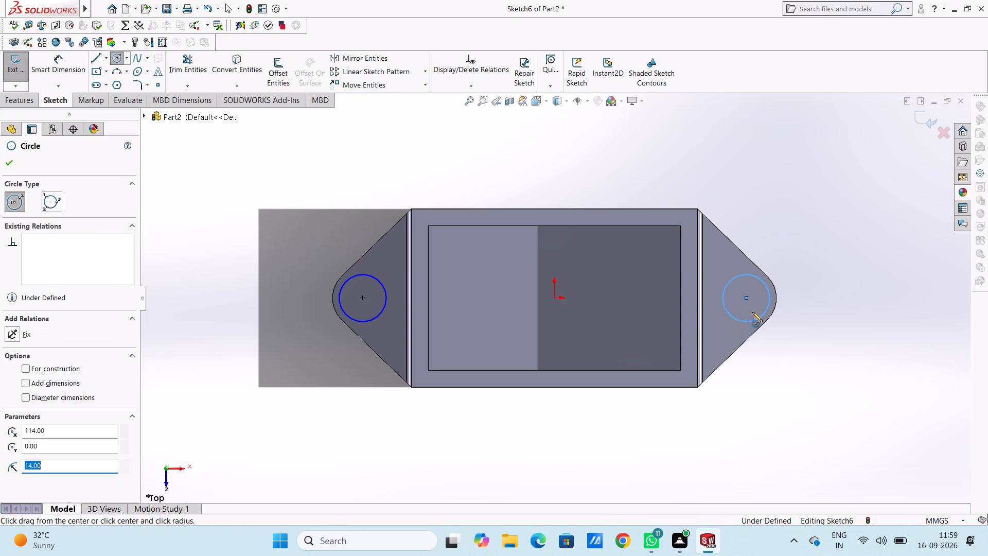
pyautogui.press('Escape')
pyautogui.press('Escape')
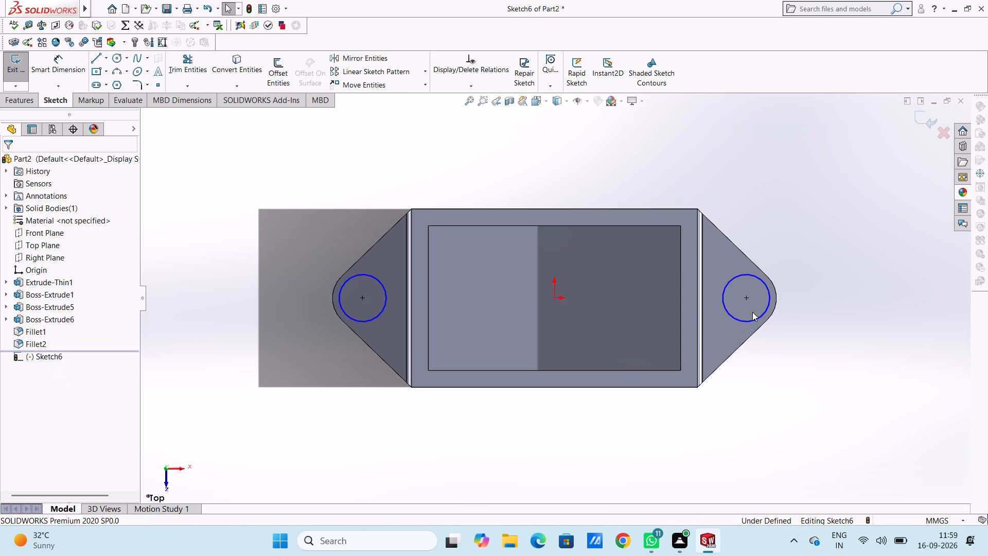
# Dimension the diameters of both lug circles, placing them above the lugs outside the part.
pyautogui.click(51, 62)
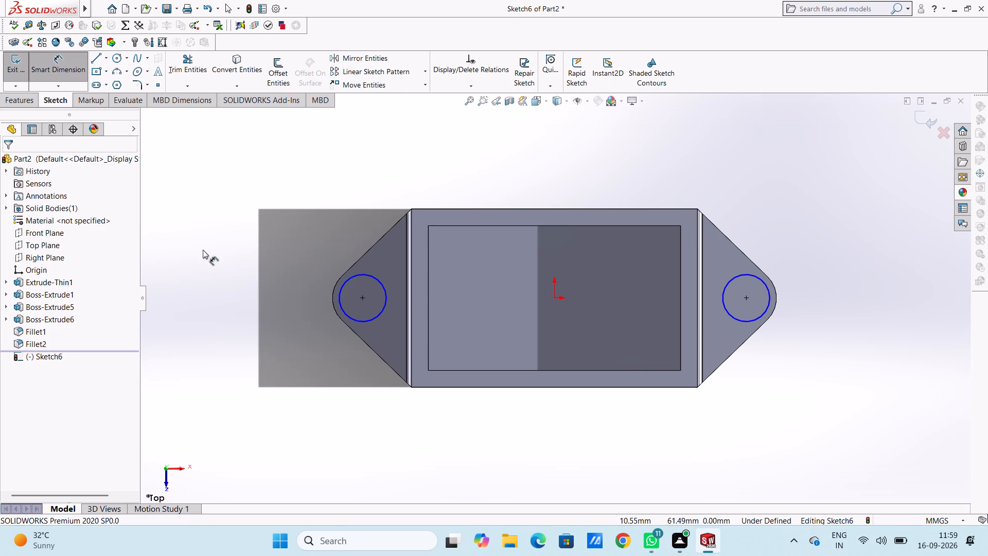
pyautogui.click(340, 293)
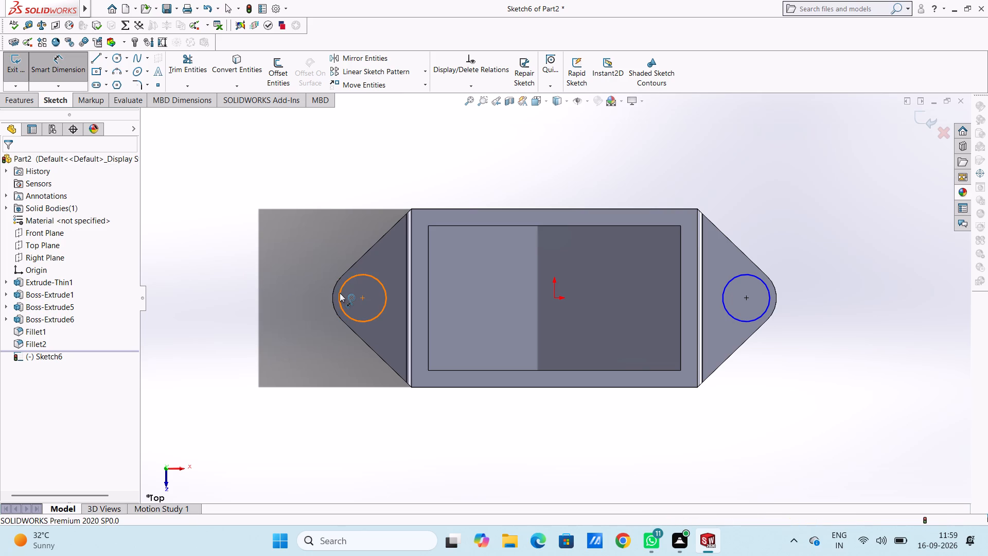
pyautogui.click(270, 197)
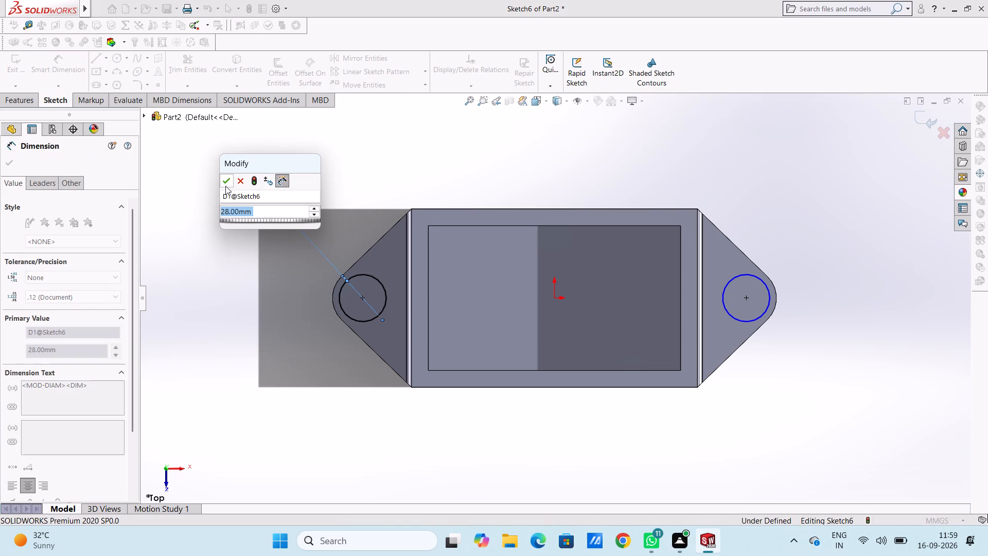
pyautogui.click(225, 182)
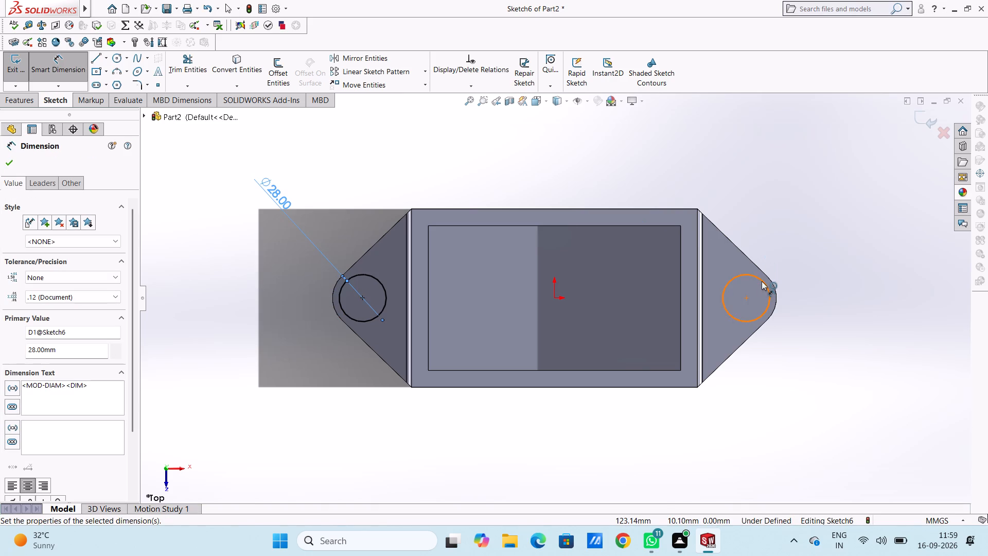
pyautogui.click(762, 281)
pyautogui.click(817, 188)
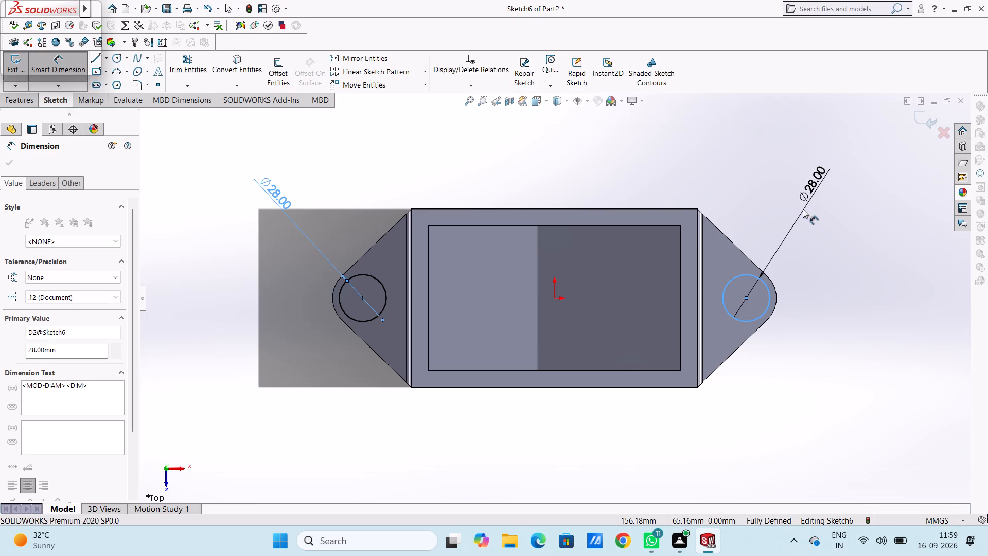
pyautogui.click(772, 173)
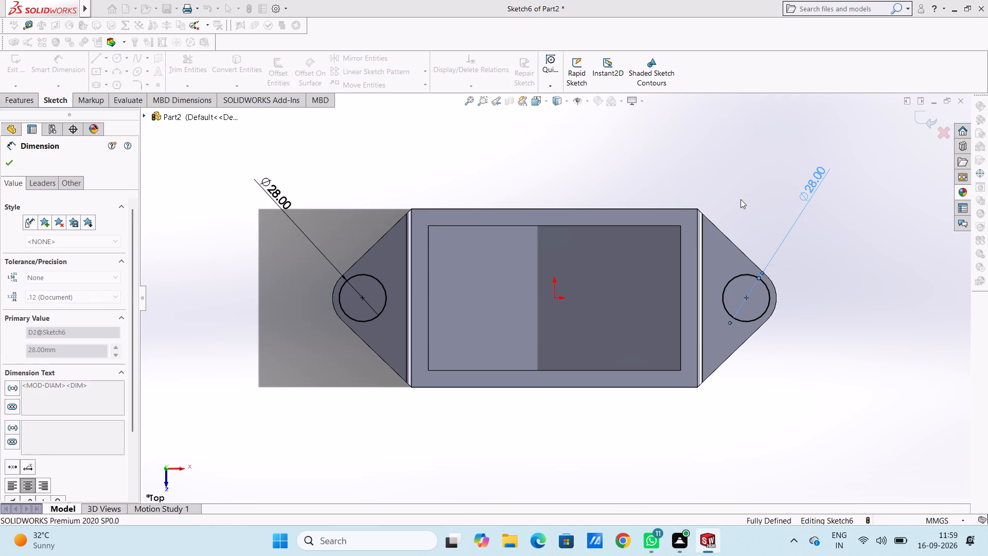
pyautogui.click(729, 177)
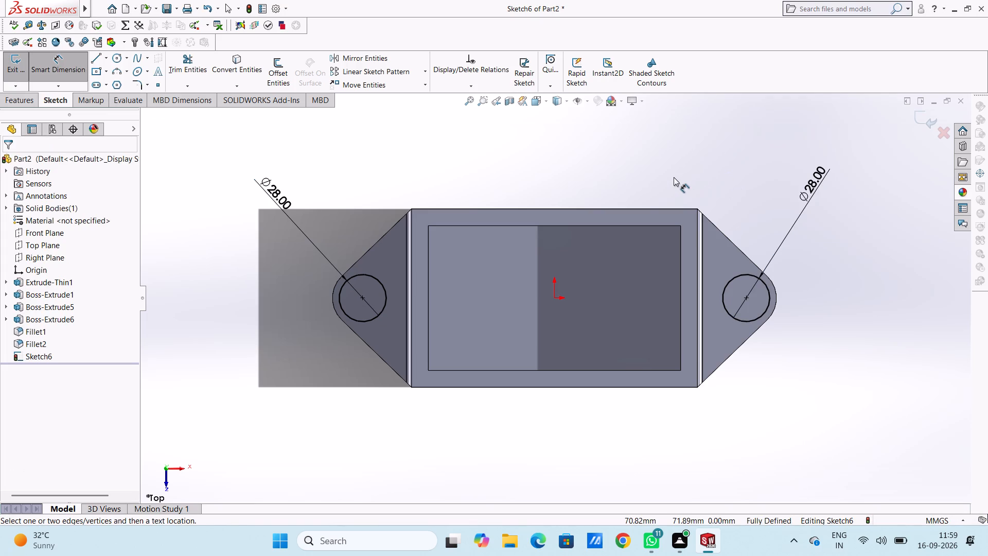
pyautogui.press('Escape')
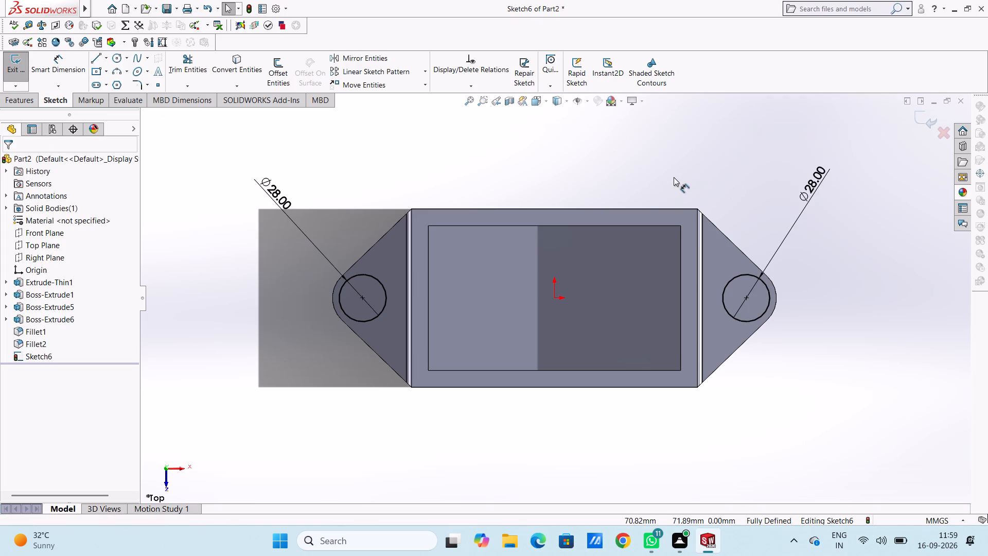
# Cut the two 28 mm lug circles 4 mm deep into the lugs with a blind Extruded Cut.
pyautogui.moveTo(787, 407); pyautogui.dragTo(760, 401, button='middle')
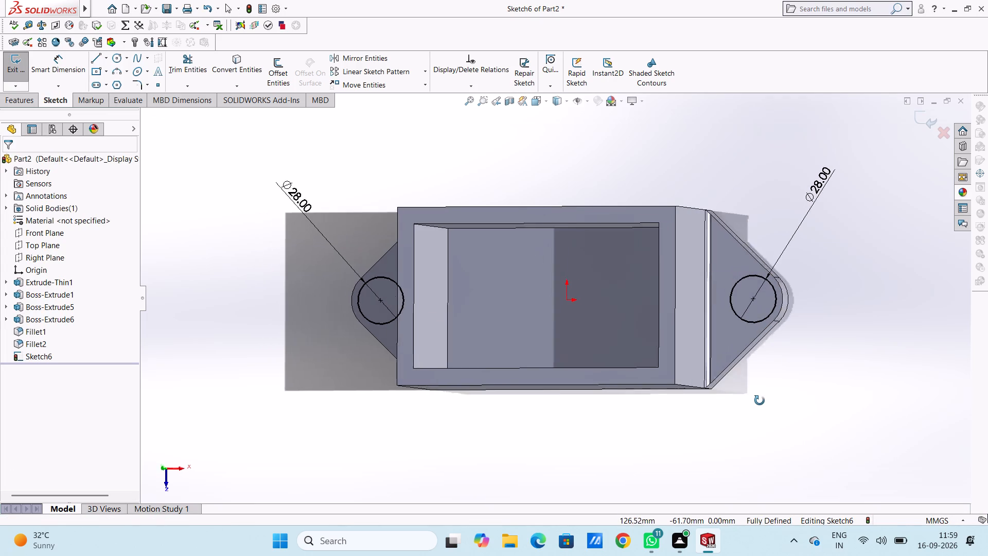
pyautogui.moveTo(760, 401); pyautogui.dragTo(766, 403, button='middle')
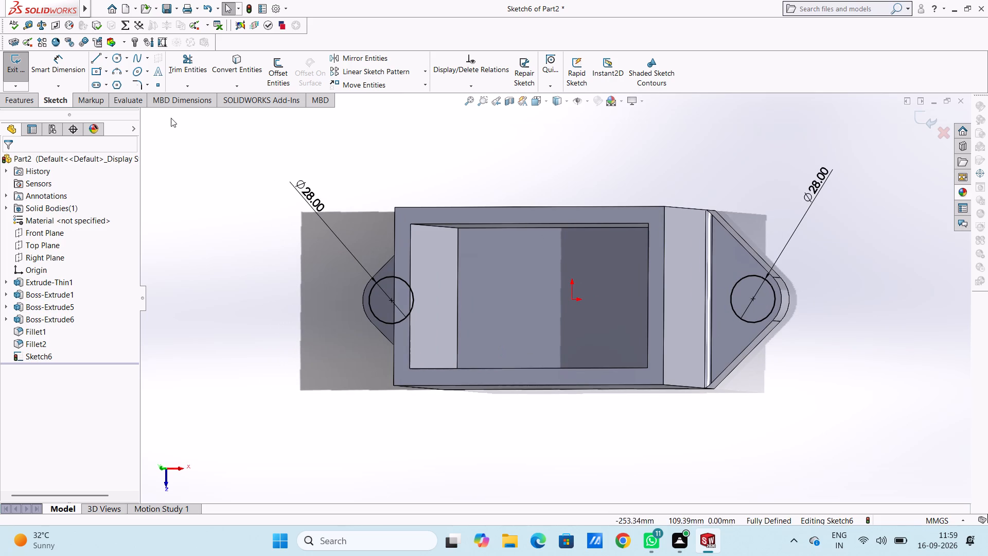
pyautogui.click(25, 101)
pyautogui.click(25, 73)
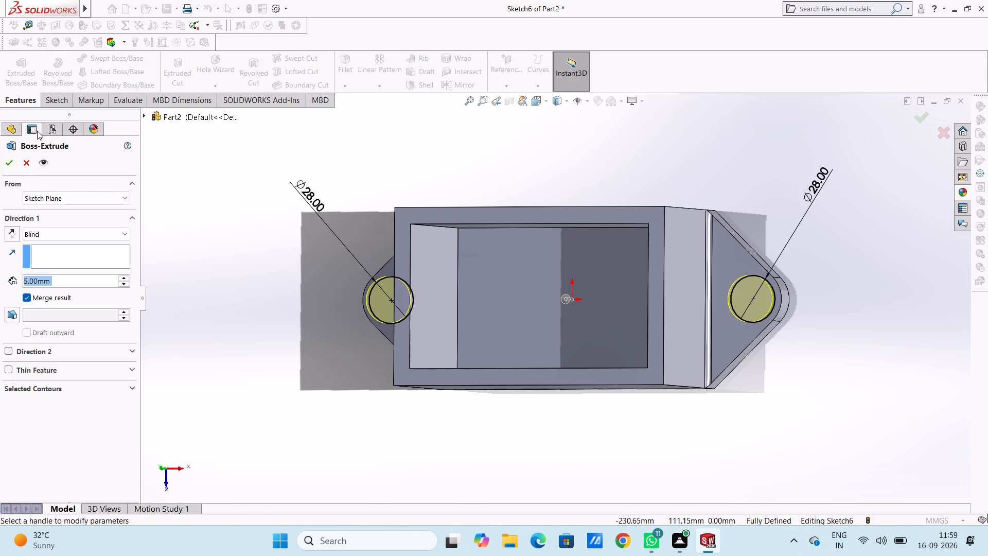
pyautogui.click(29, 162)
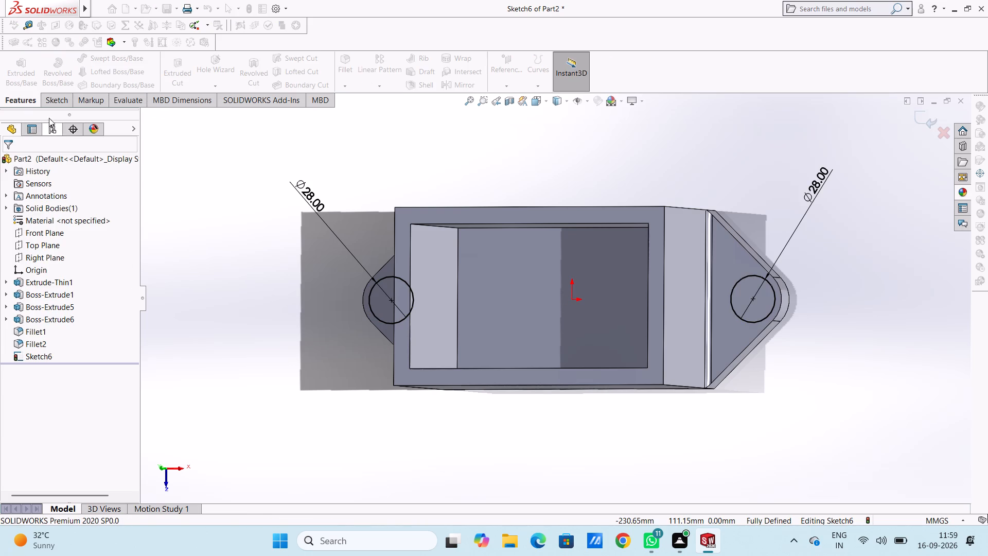
pyautogui.click(178, 67)
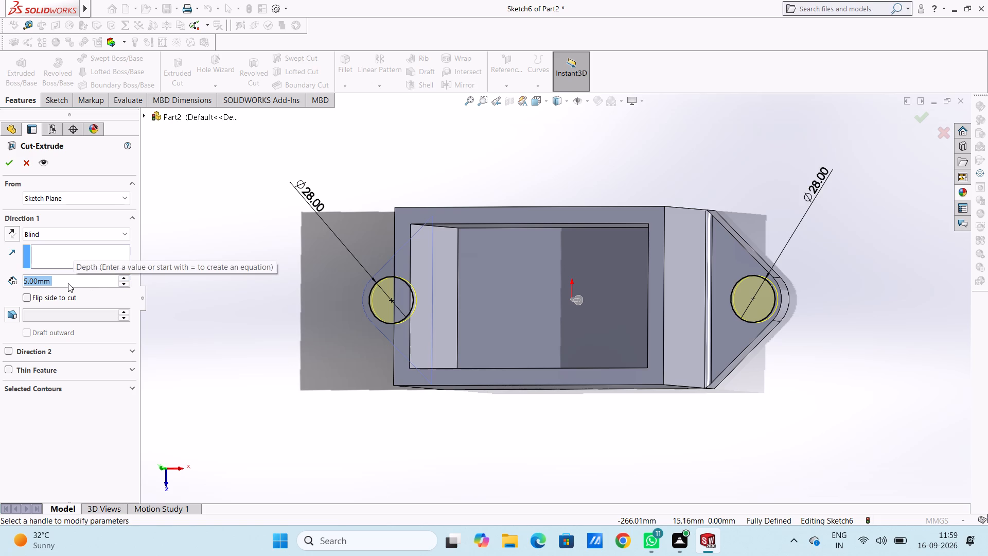
pyautogui.press('4')
pyautogui.press('Return')
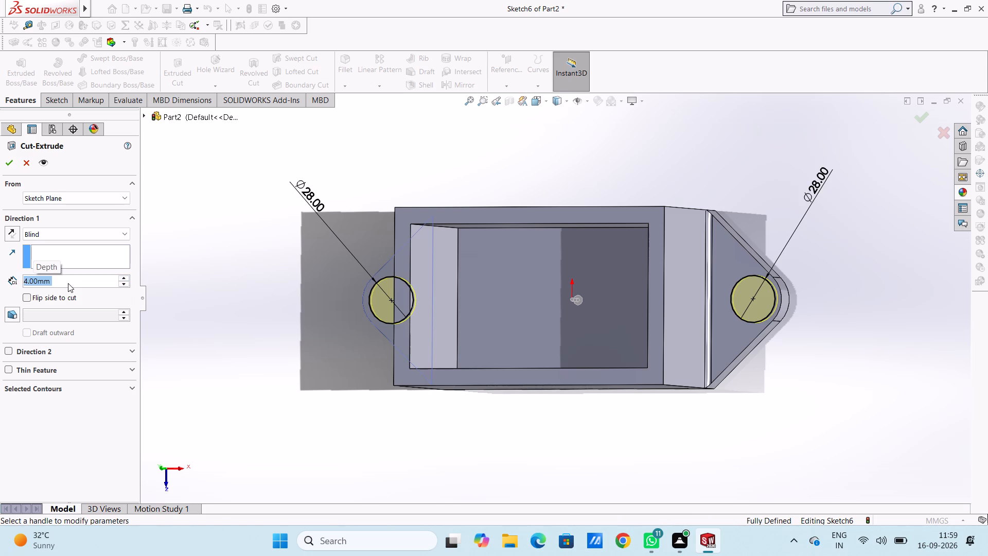
pyautogui.click(7, 165)
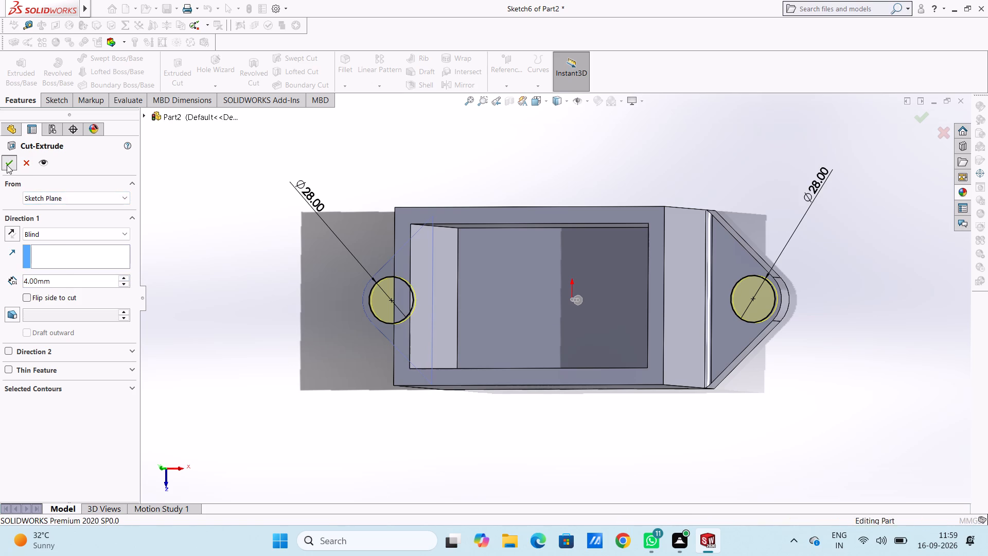
pyautogui.click(148, 271)
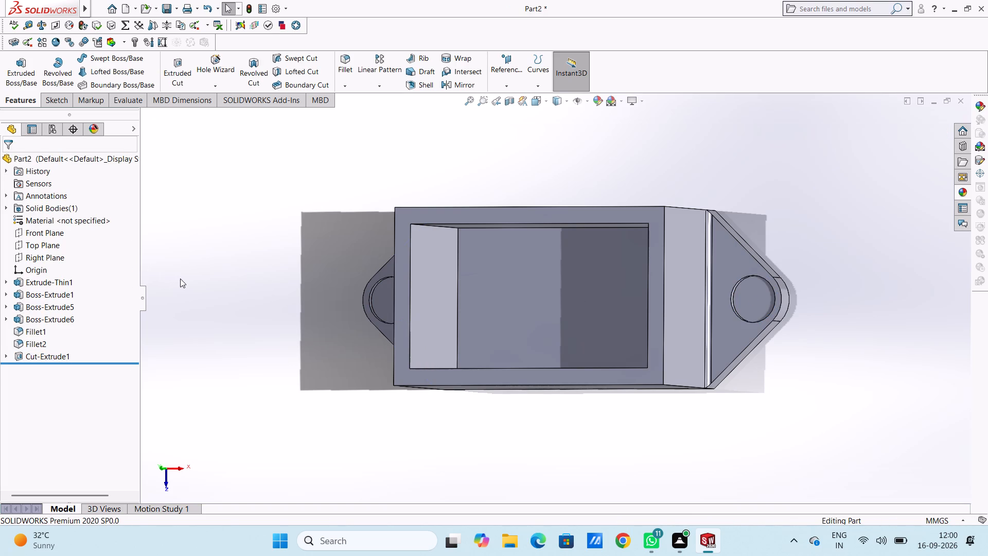
# Start a sketch on the left lug recess's floor and draw an 8 mm radius circle concentric with each lug's circular recess.
pyautogui.hotkey('ctrl', '5')
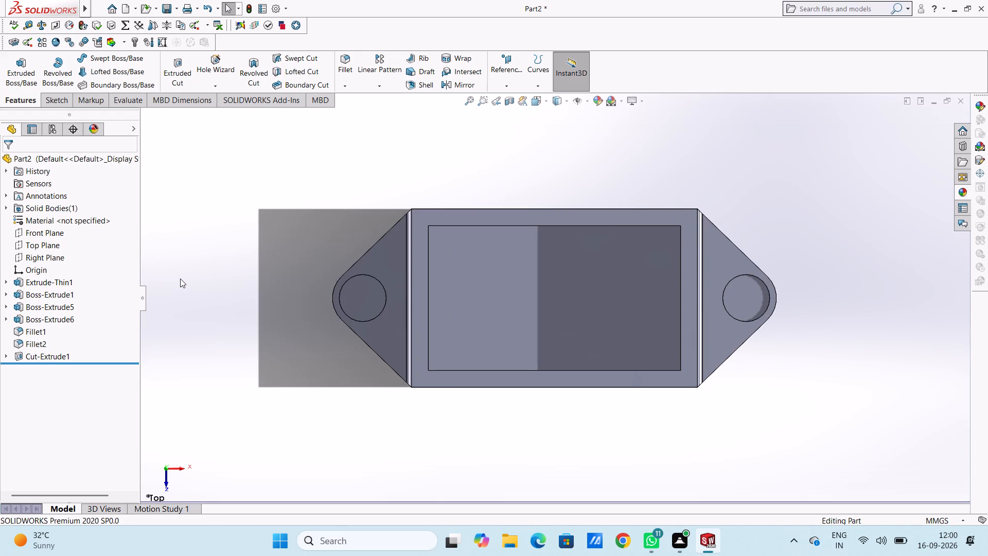
pyautogui.click(350, 300)
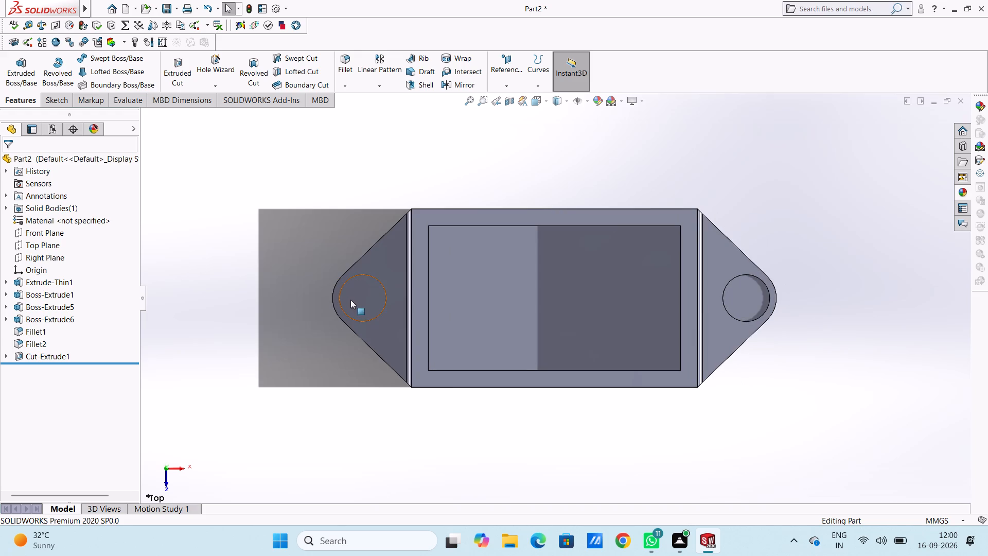
pyautogui.click(390, 272)
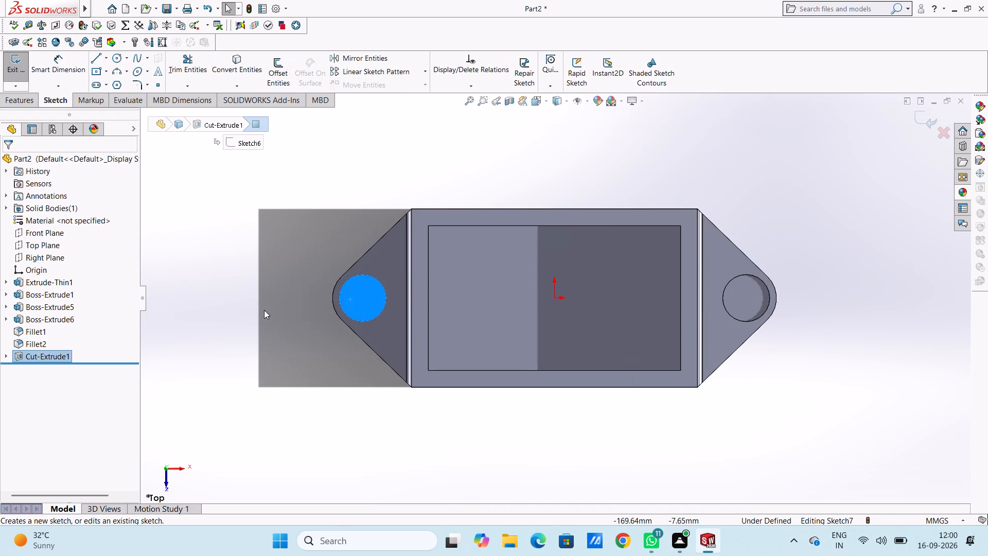
pyautogui.click(260, 302)
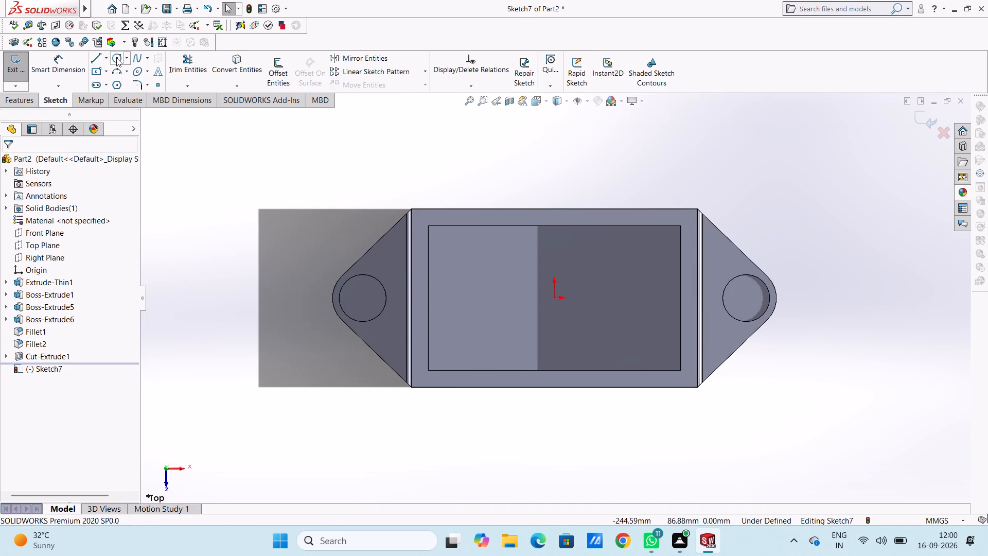
pyautogui.click(116, 58)
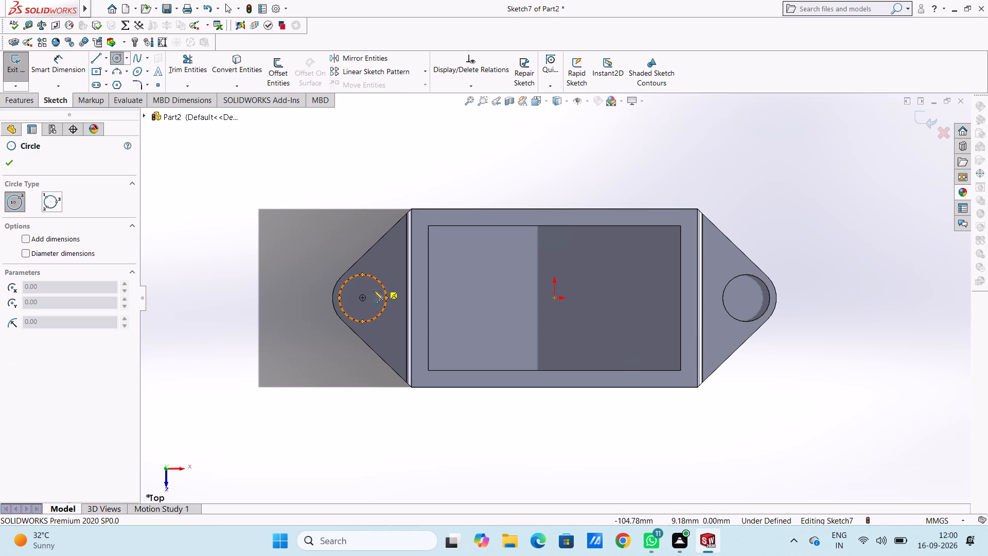
pyautogui.click(363, 298)
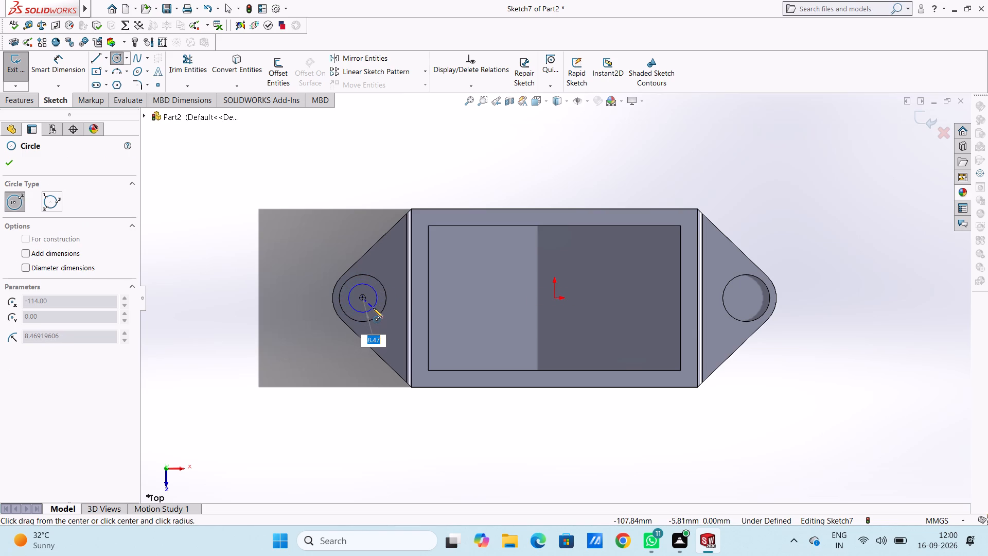
pyautogui.press('8')
pyautogui.press('Return')
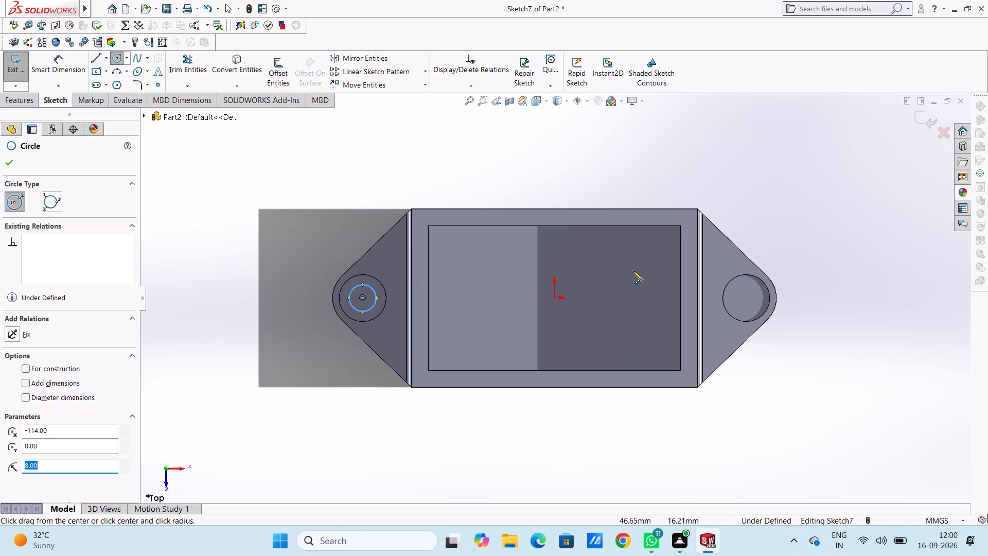
pyautogui.click(747, 297)
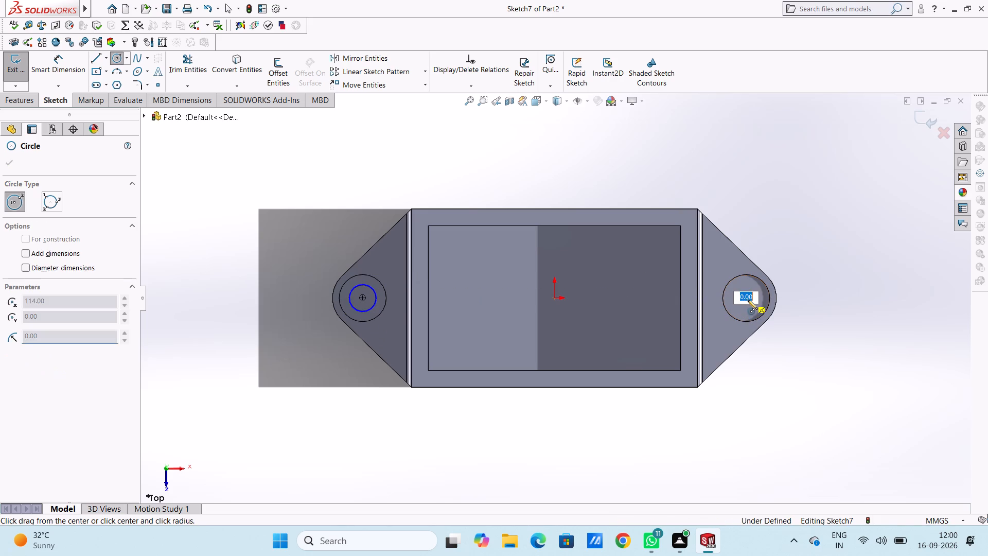
pyautogui.press('8')
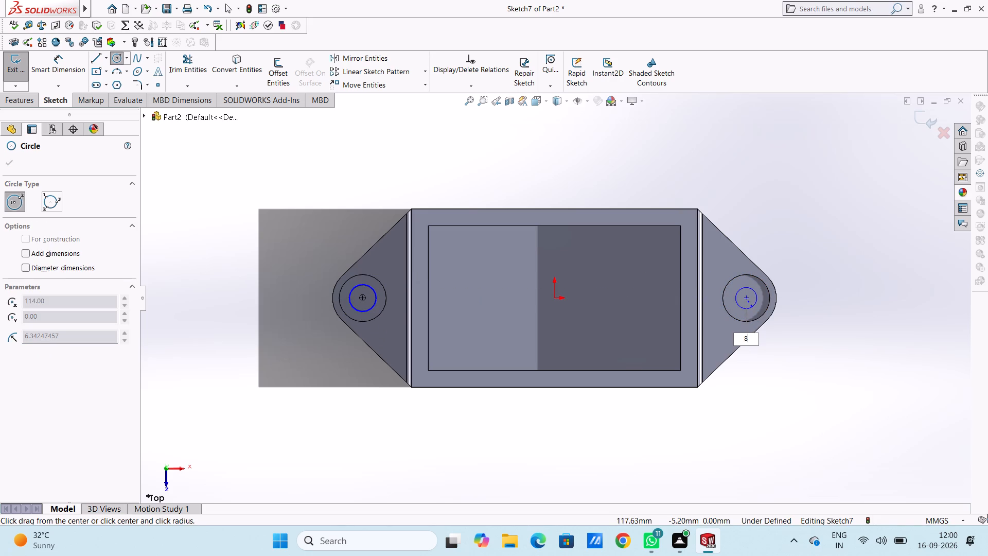
pyautogui.press('Return')
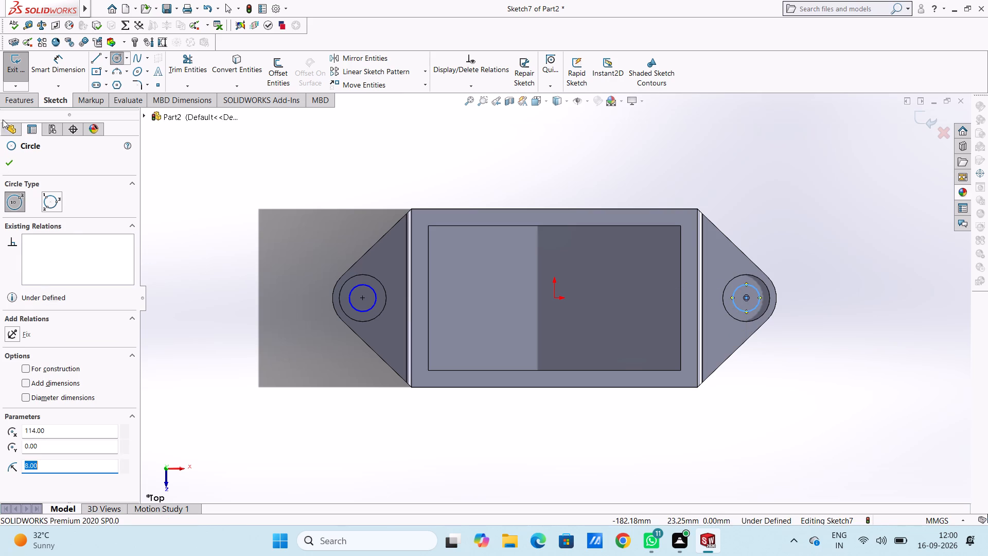
pyautogui.click(9, 164)
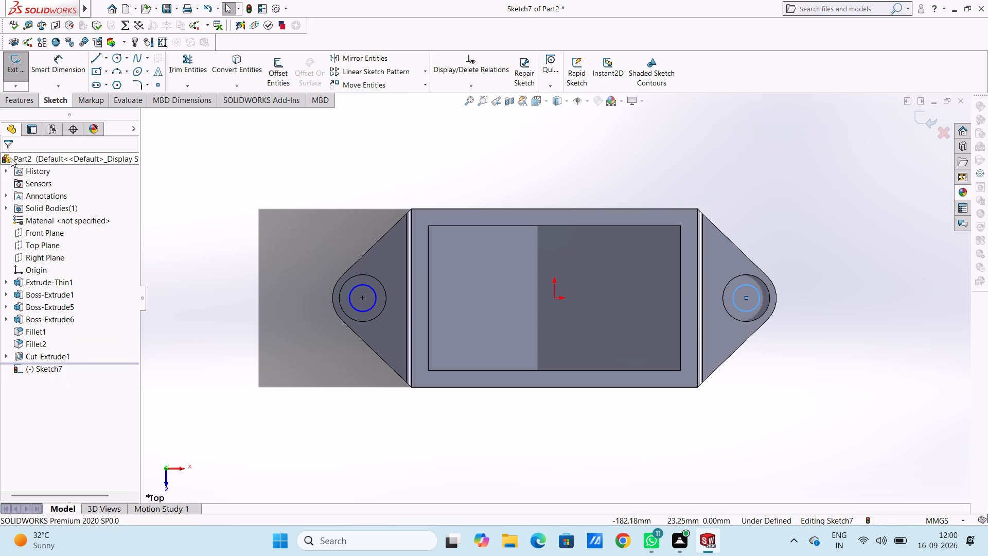
# Dimension the diameters of both small lug circles, placing them above the lugs outside the part.
pyautogui.click(57, 66)
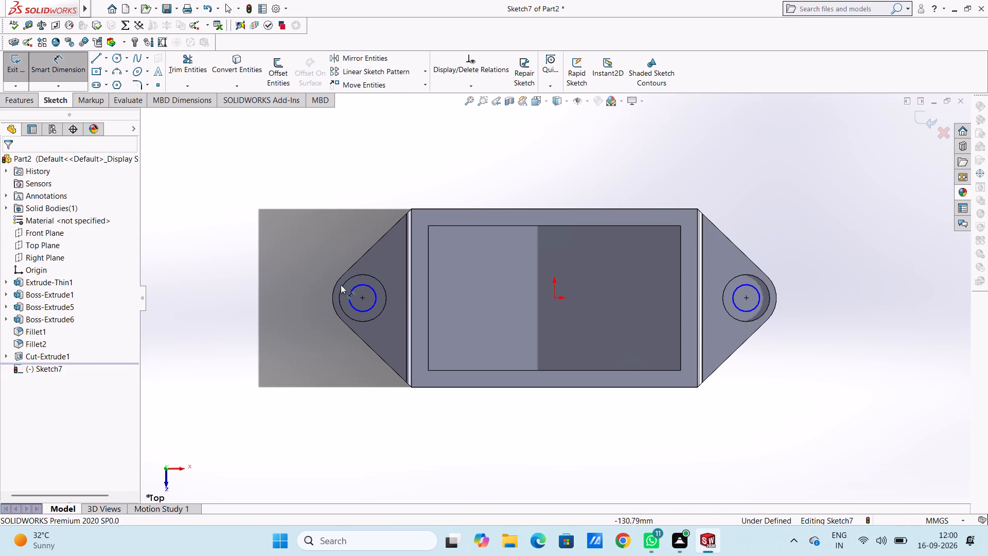
pyautogui.click(351, 292)
pyautogui.click(257, 181)
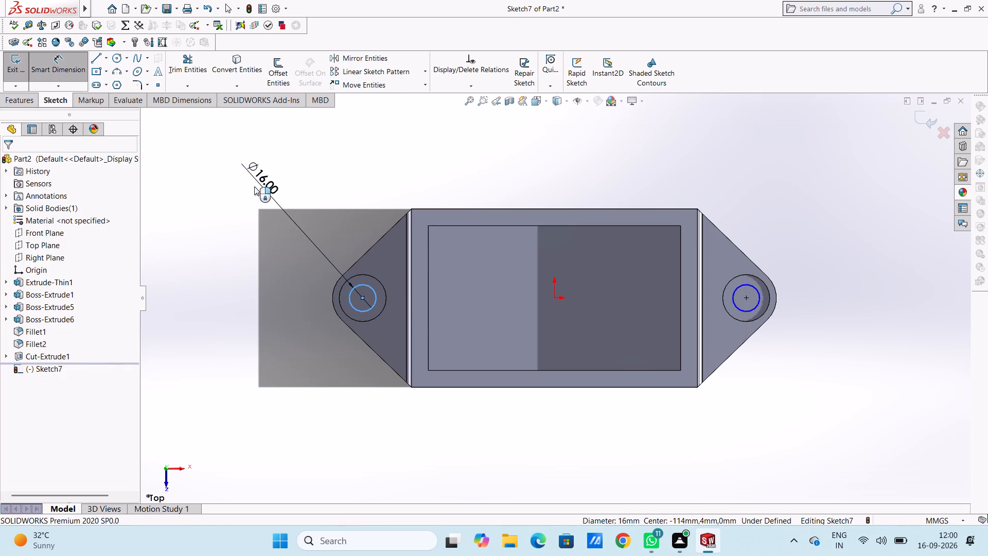
pyautogui.click(214, 168)
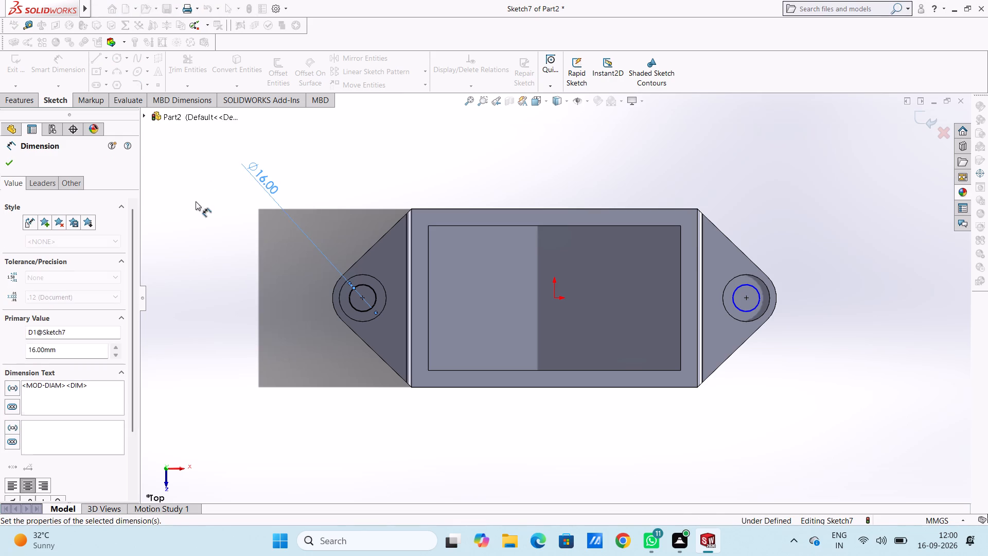
pyautogui.click(196, 203)
pyautogui.click(757, 290)
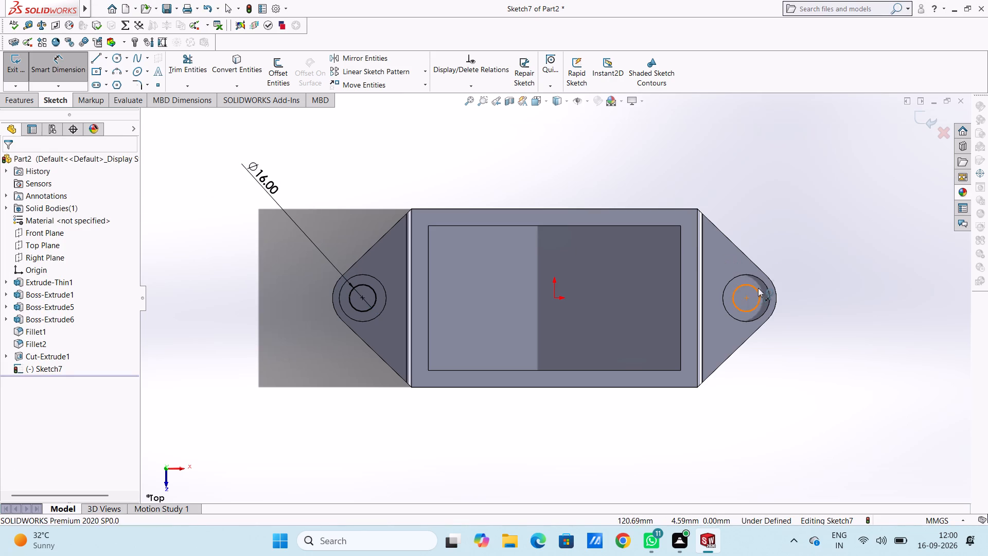
pyautogui.click(806, 182)
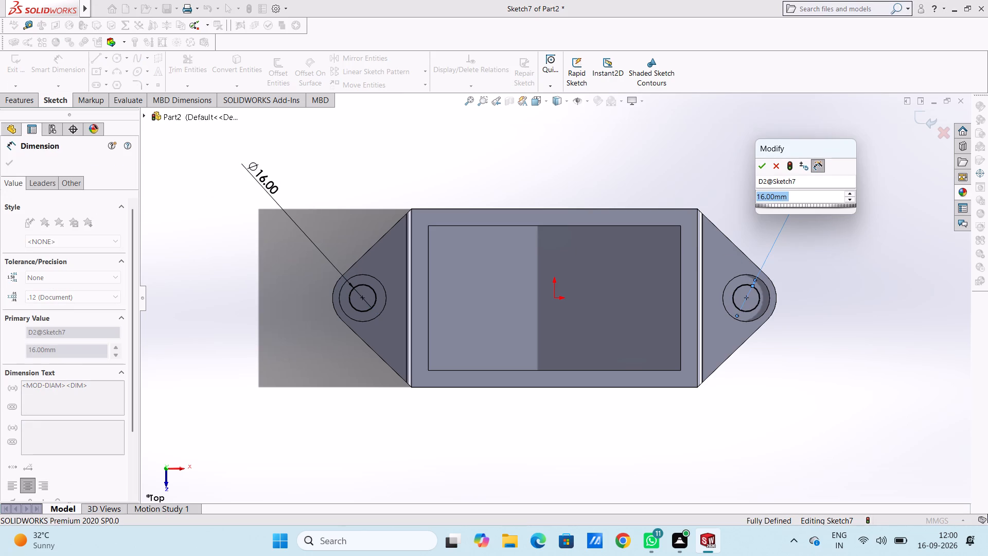
pyautogui.click(761, 170)
pyautogui.click(818, 280)
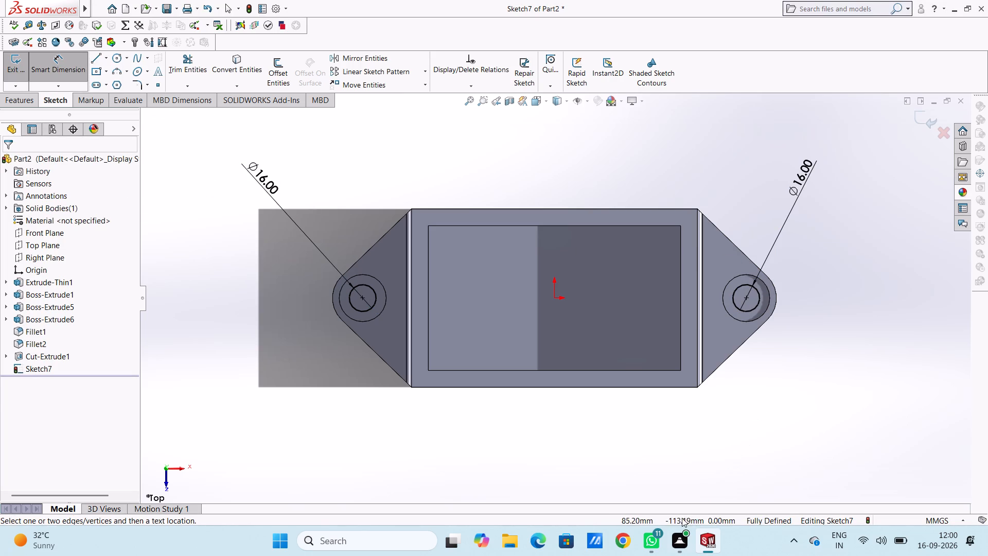
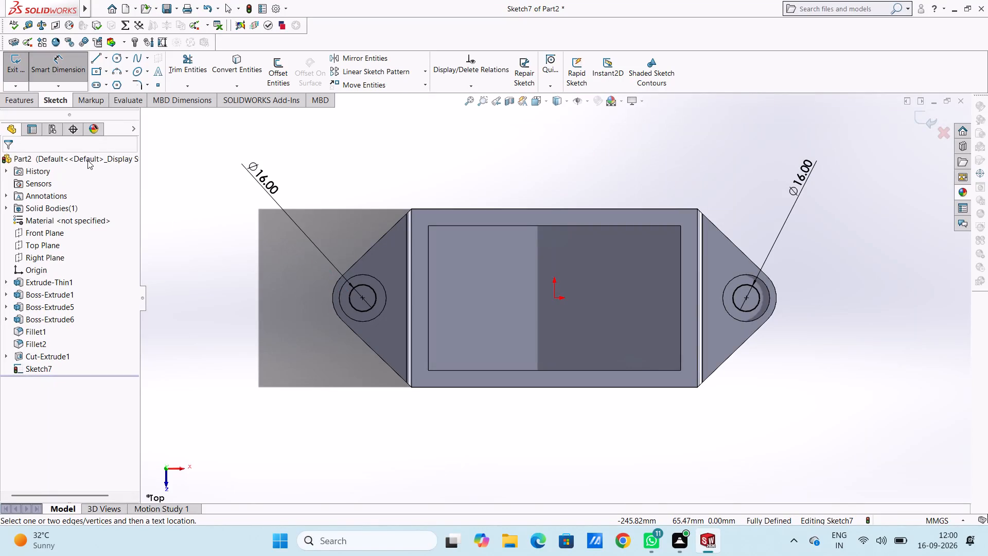
# Cut the two 16 mm lug circles 20 mm deep through the lugs with a blind Extruded Cut.
pyautogui.click(6, 99)
pyautogui.moveTo(297, 435); pyautogui.dragTo(294, 432, button='middle')
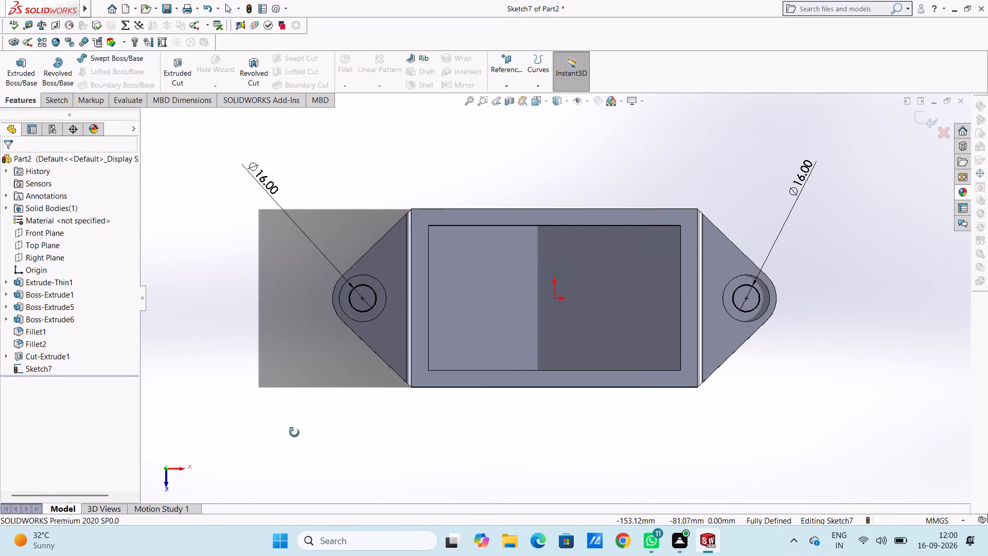
pyautogui.moveTo(294, 432); pyautogui.dragTo(257, 402, button='middle')
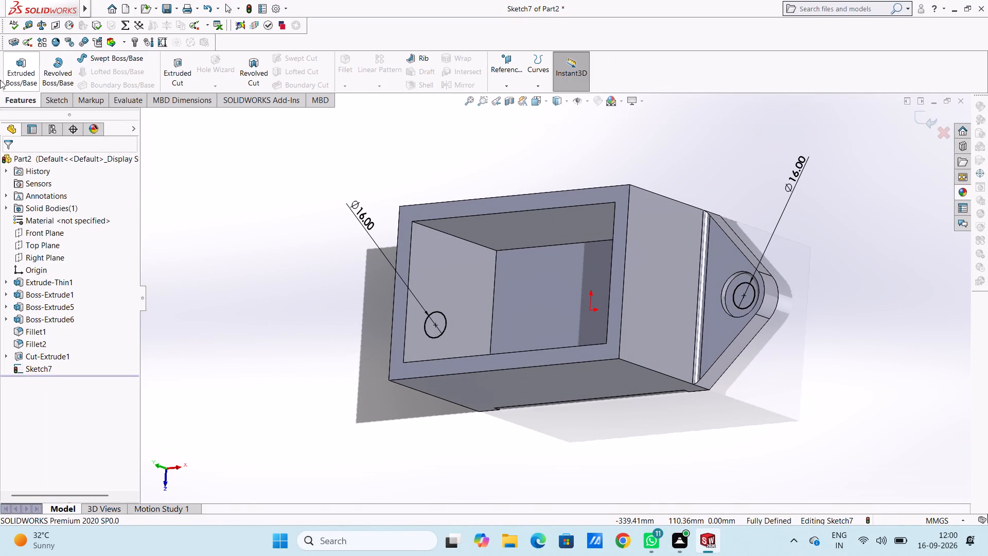
pyautogui.click(171, 66)
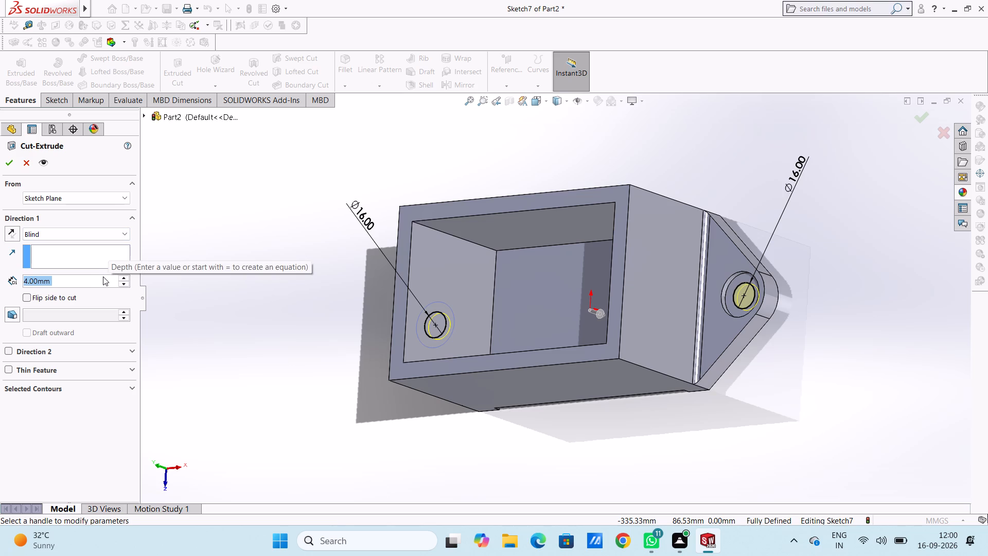
pyautogui.write('20')
pyautogui.press('Return')
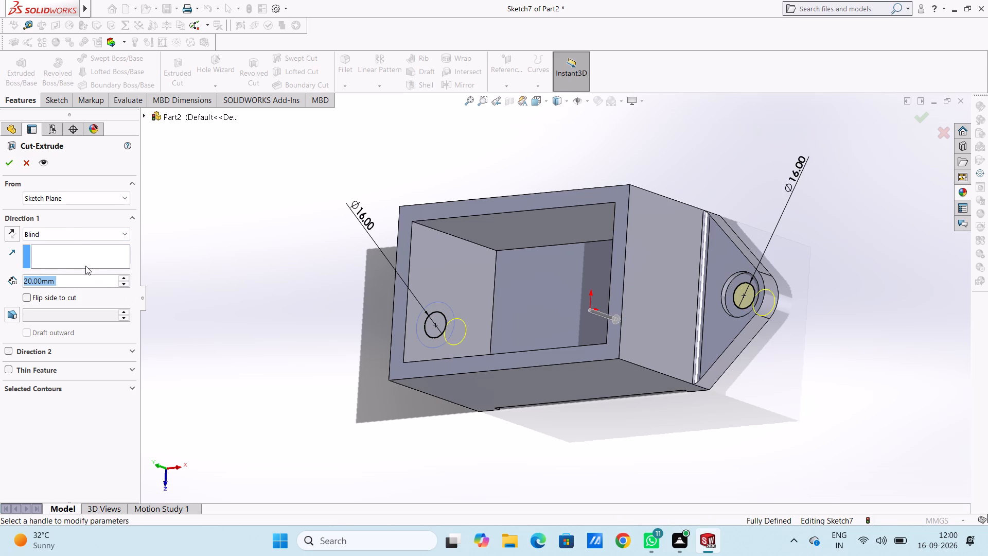
pyautogui.click(5, 164)
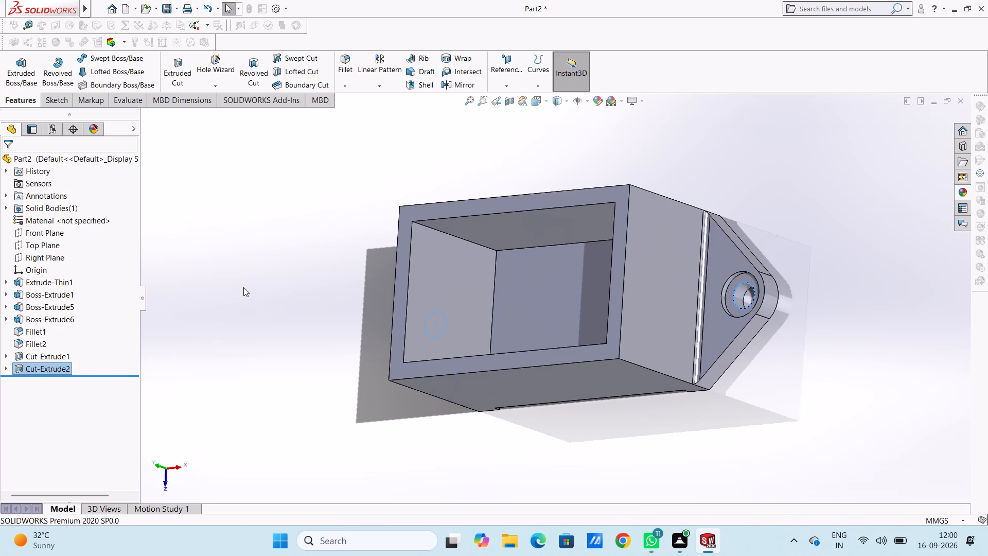
pyautogui.click(244, 288)
# Start a sketch on the box's top rim face, viewed from the top.
pyautogui.hotkey('ctrl', '5')
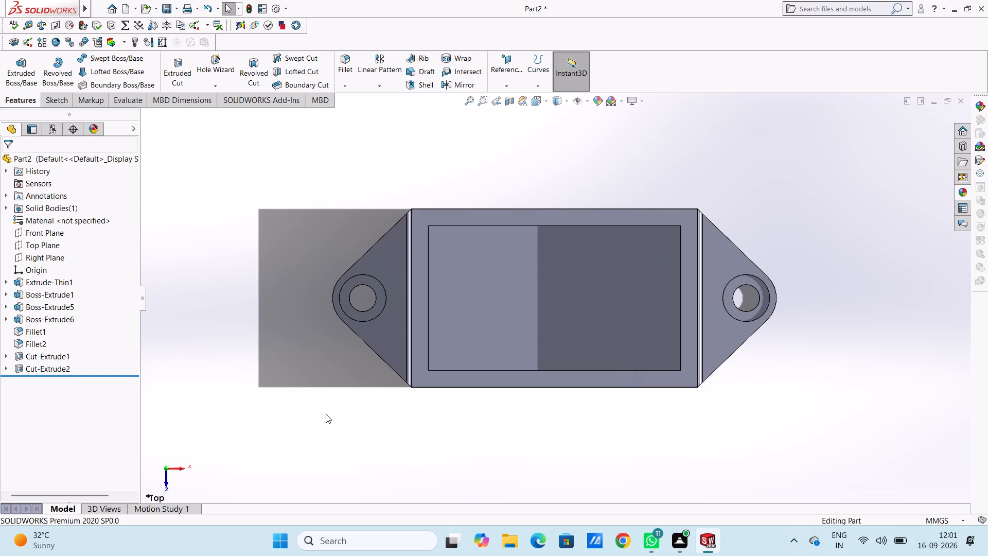
pyautogui.moveTo(326, 414); pyautogui.dragTo(175, 311, button='middle')
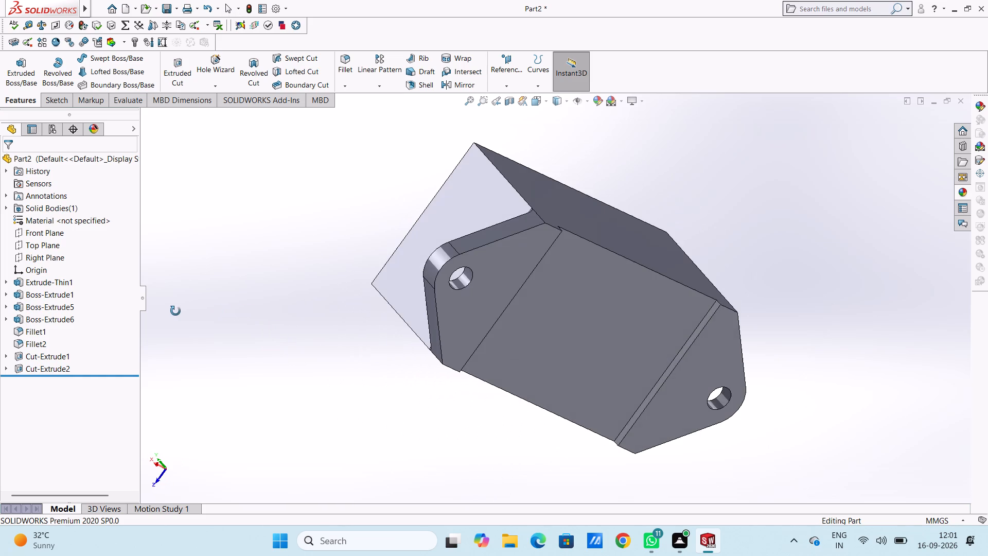
pyautogui.moveTo(175, 311); pyautogui.dragTo(321, 406, button='middle')
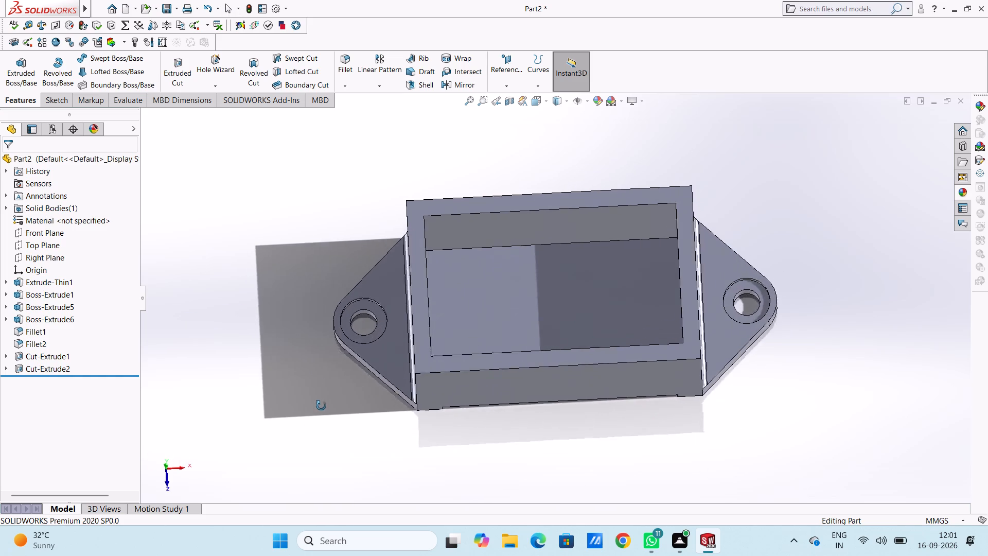
pyautogui.moveTo(321, 406); pyautogui.dragTo(307, 419, button='middle')
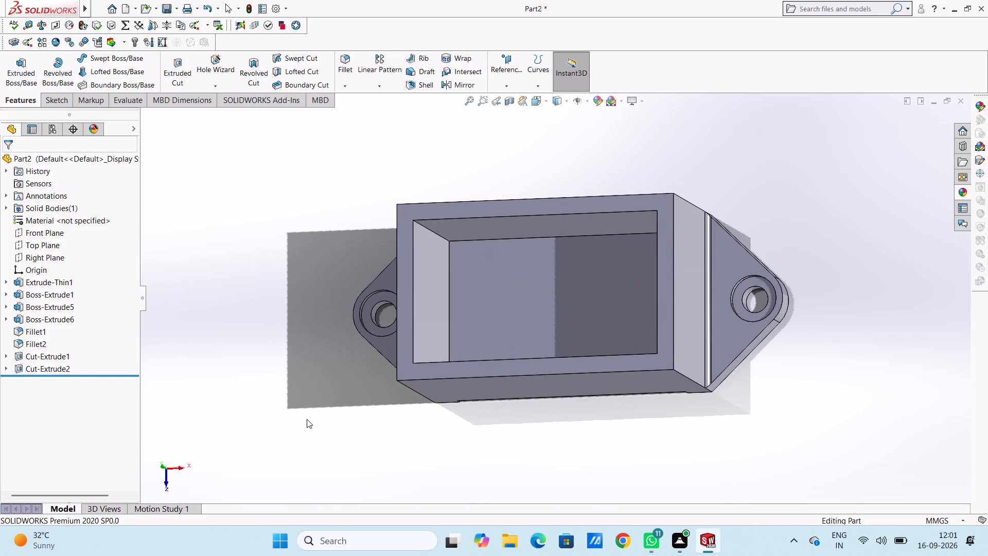
pyautogui.hotkey('ctrl', '5')
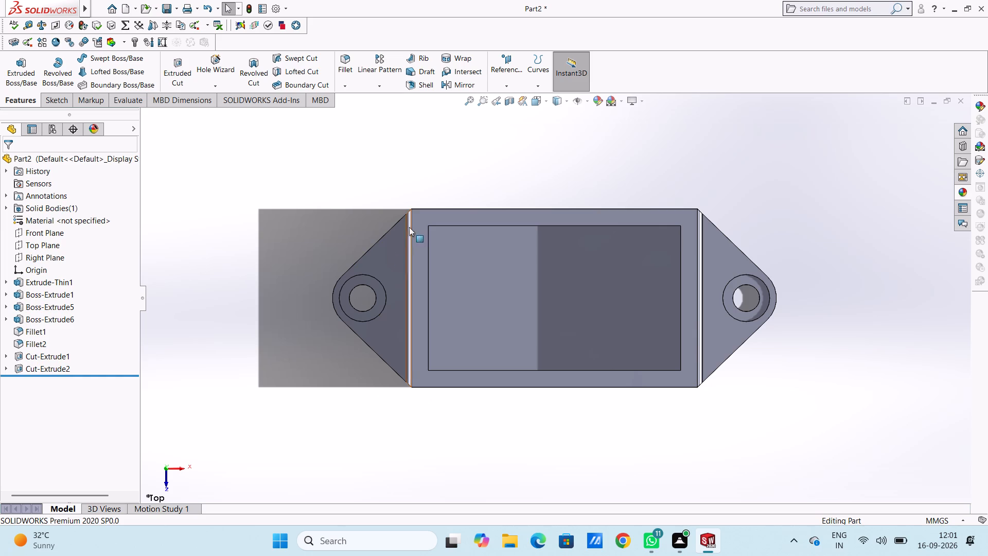
pyautogui.click(426, 218)
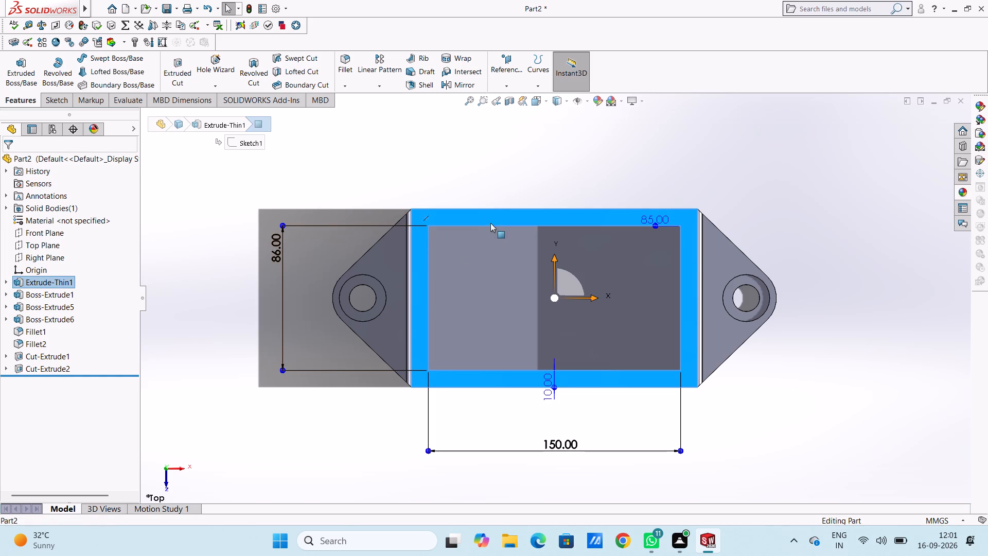
pyautogui.click(485, 183)
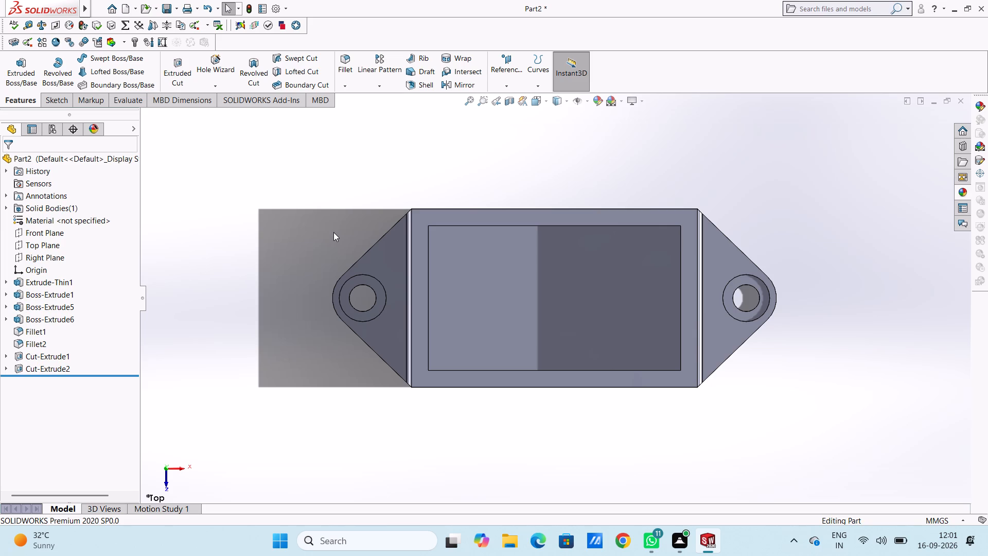
pyautogui.click(436, 218)
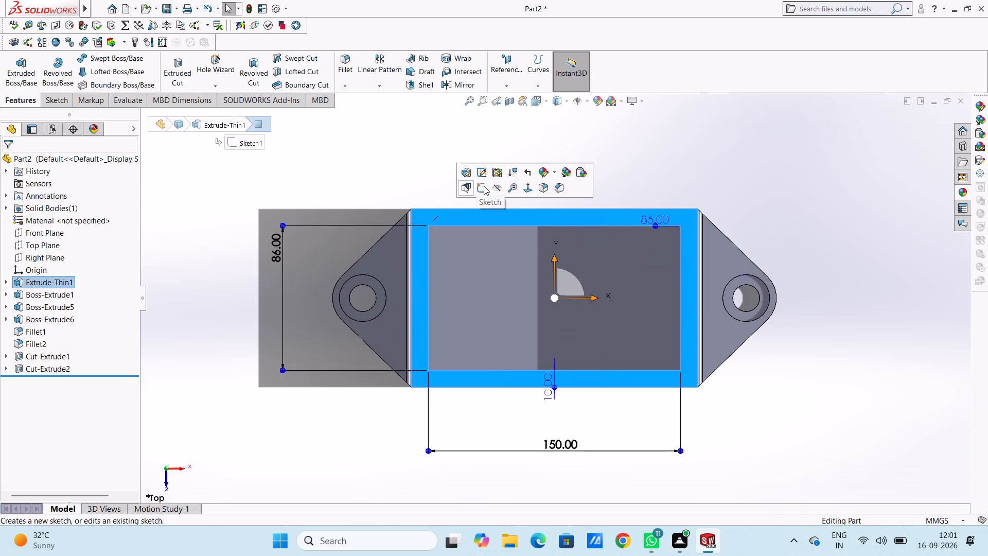
pyautogui.click(484, 186)
pyautogui.click(443, 171)
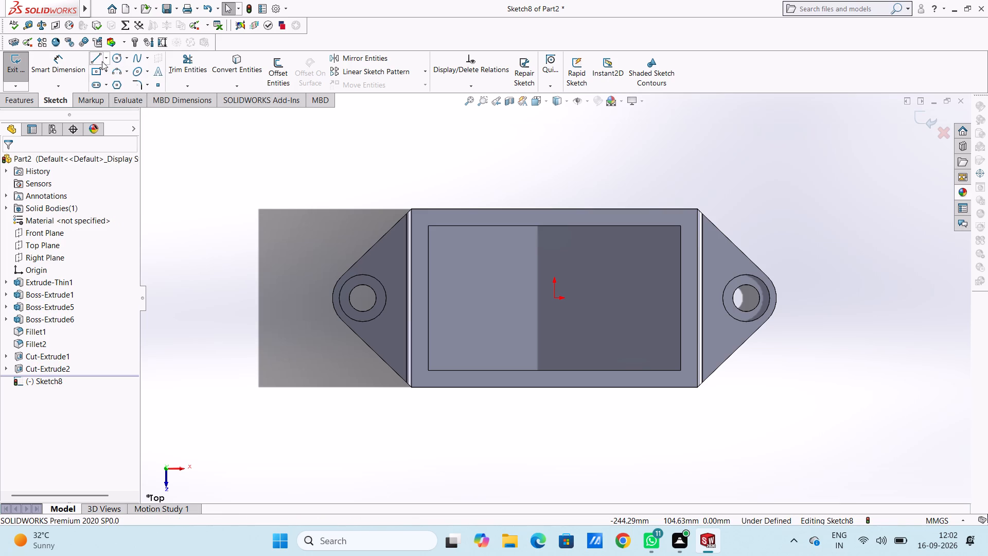
# Draw a center rectangle from the origin over the box opening, 112 mm high and 19 mm wide.
pyautogui.click(96, 72)
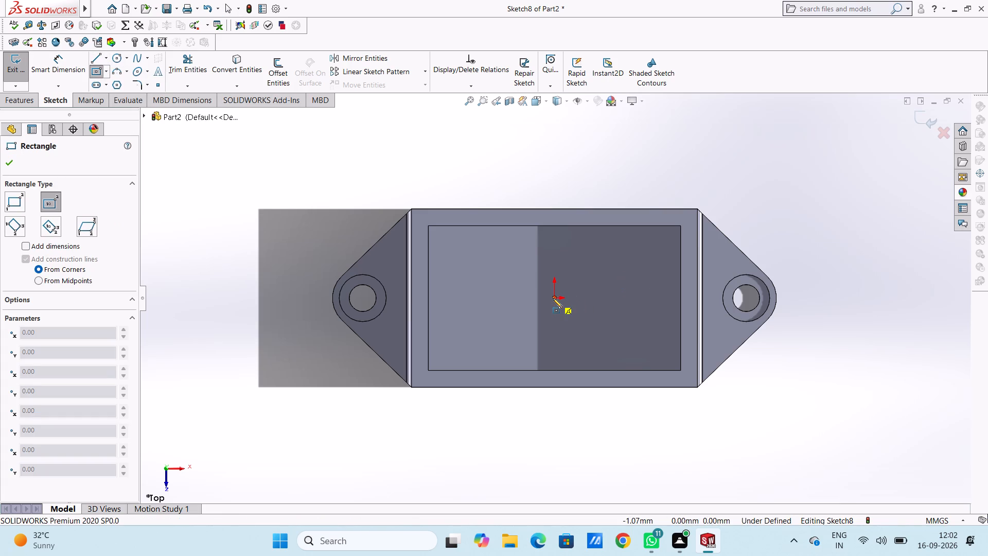
pyautogui.click(553, 298)
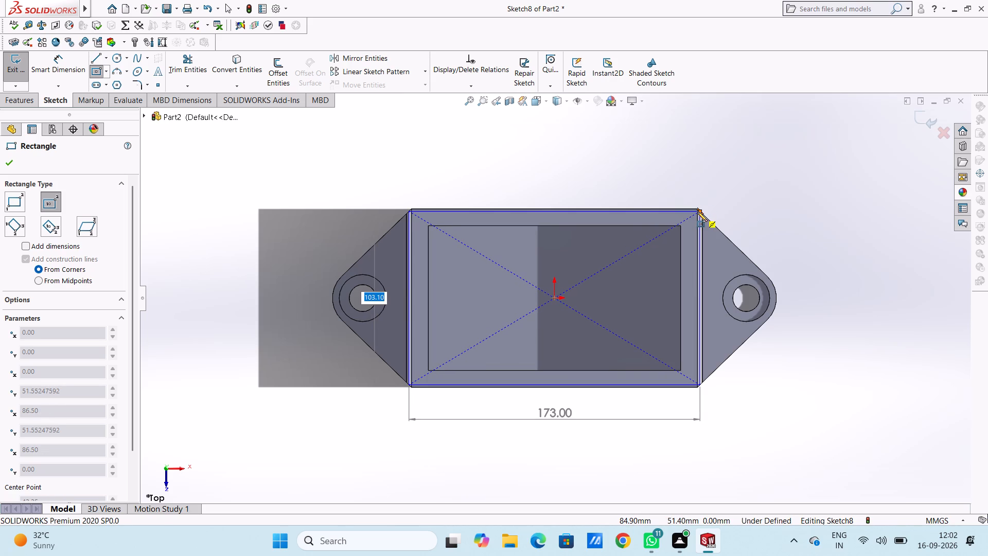
pyautogui.scroll(-3, 697, 212)
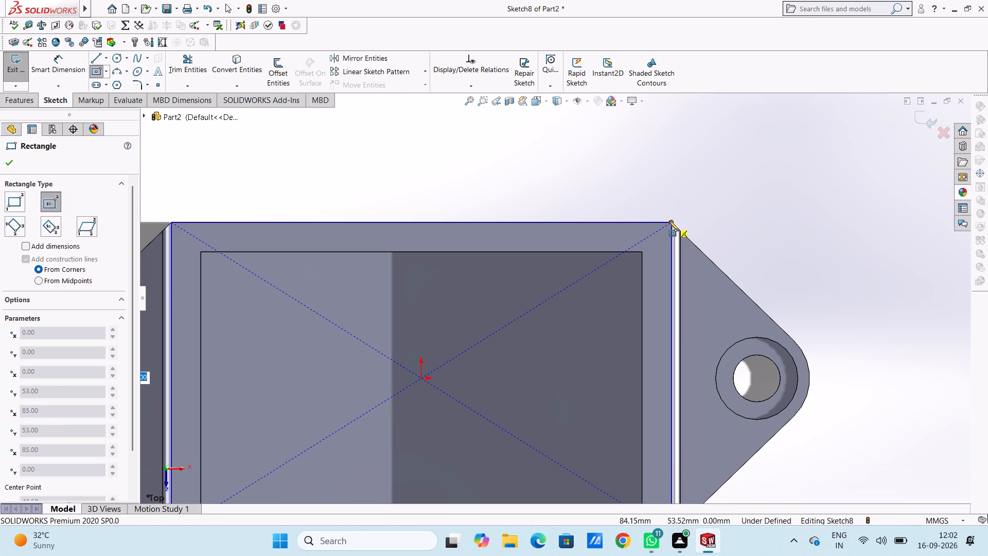
pyautogui.scroll(2, 669, 221)
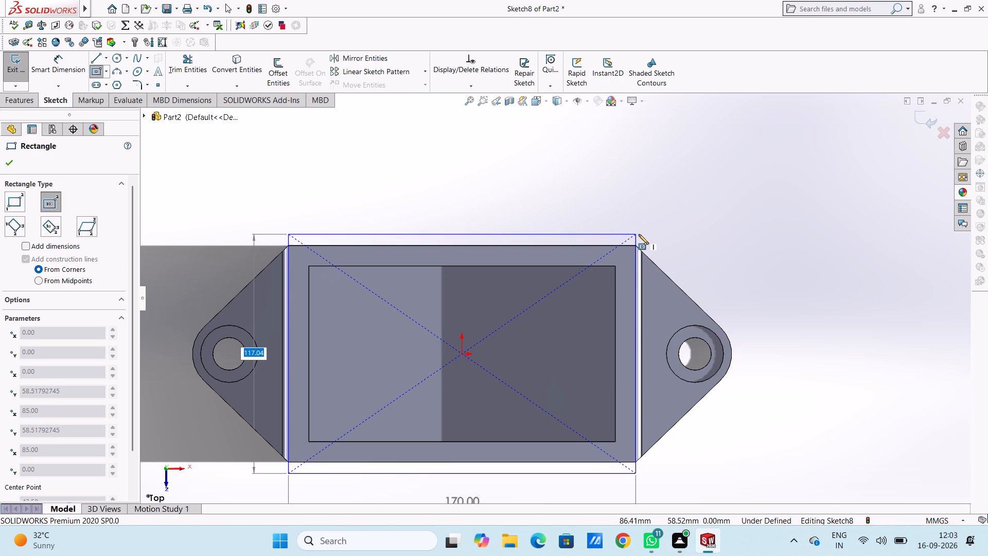
pyautogui.write('112')
pyautogui.press('Return')
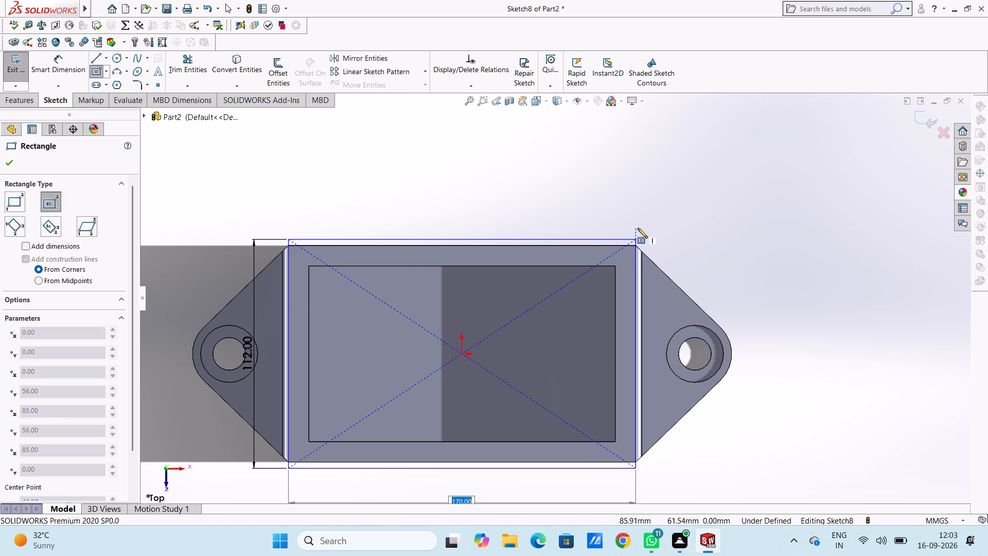
pyautogui.write('19')
pyautogui.press('Return')
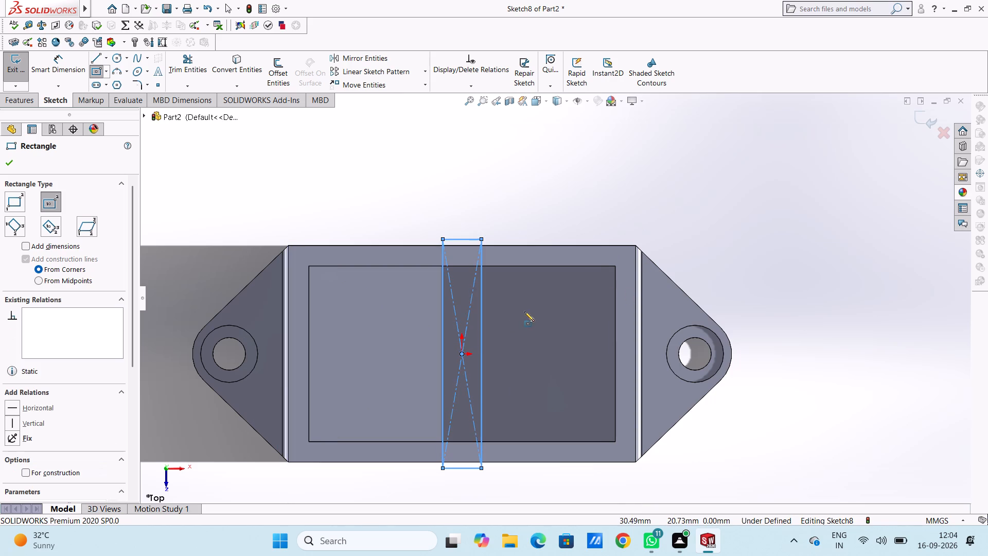
# Dimension the rectangle, setting its width to 190 mm and its height to 112 mm.
pyautogui.scroll(3, 482, 351)
pyautogui.scroll(-2, 515, 328)
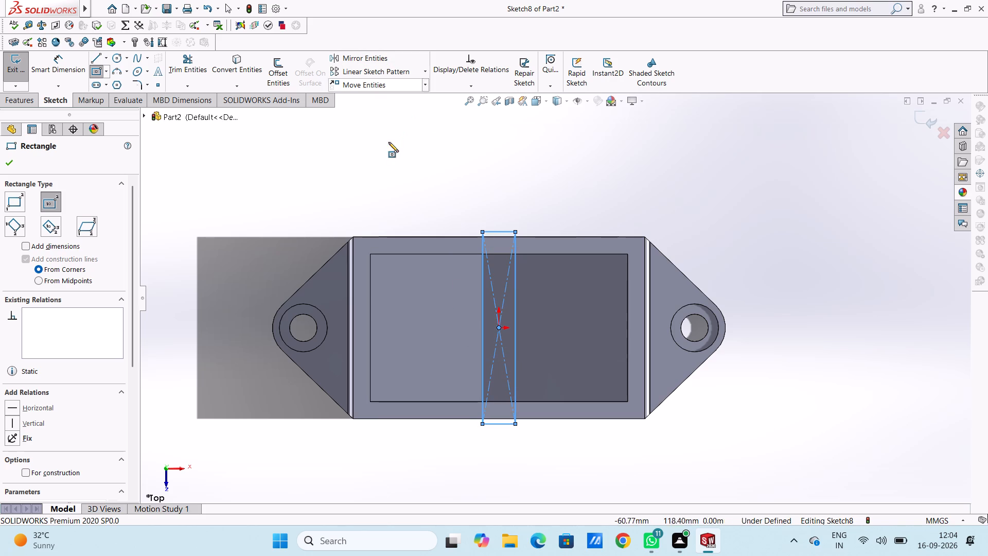
pyautogui.click(73, 64)
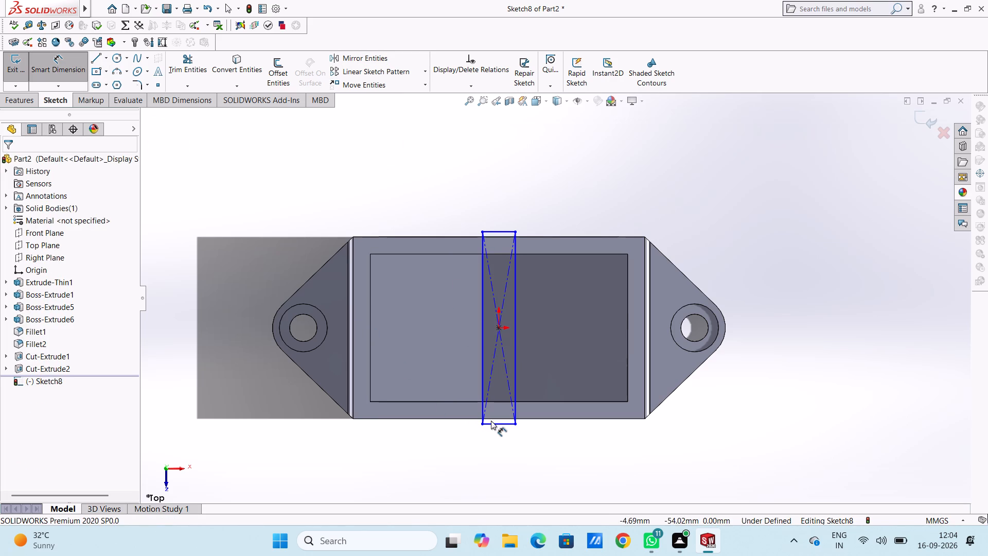
pyautogui.click(494, 425)
pyautogui.click(502, 467)
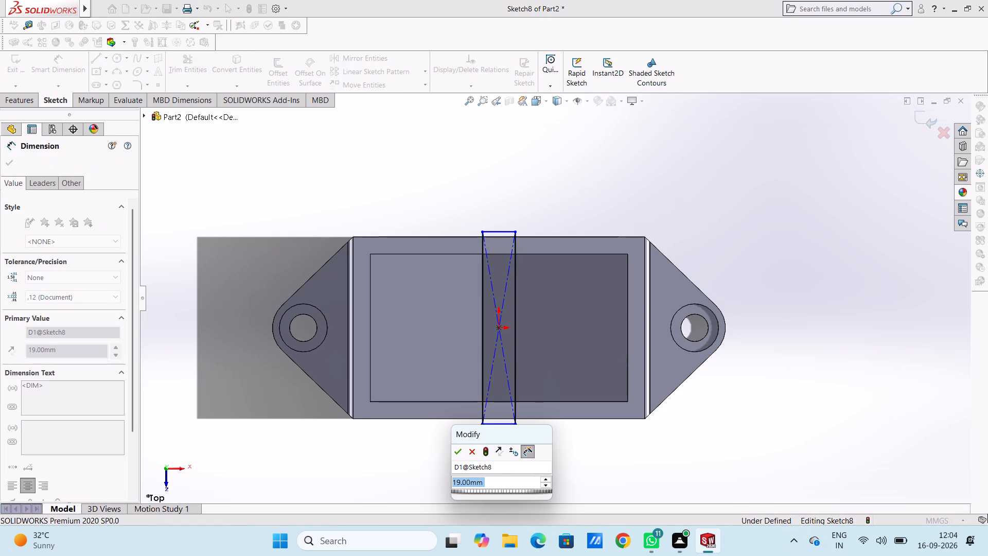
pyautogui.write('19')
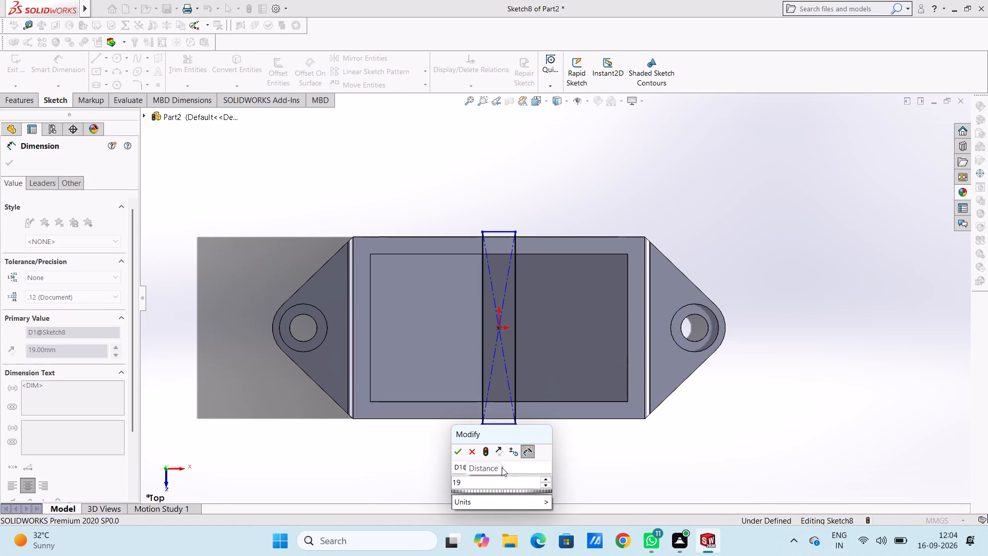
pyautogui.press('0')
pyautogui.press('Return')
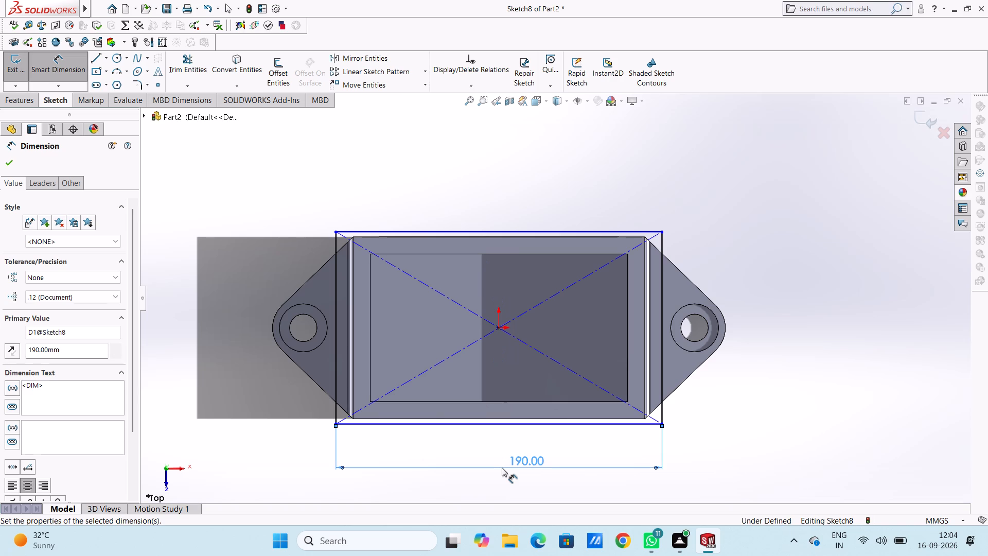
pyautogui.click(334, 271)
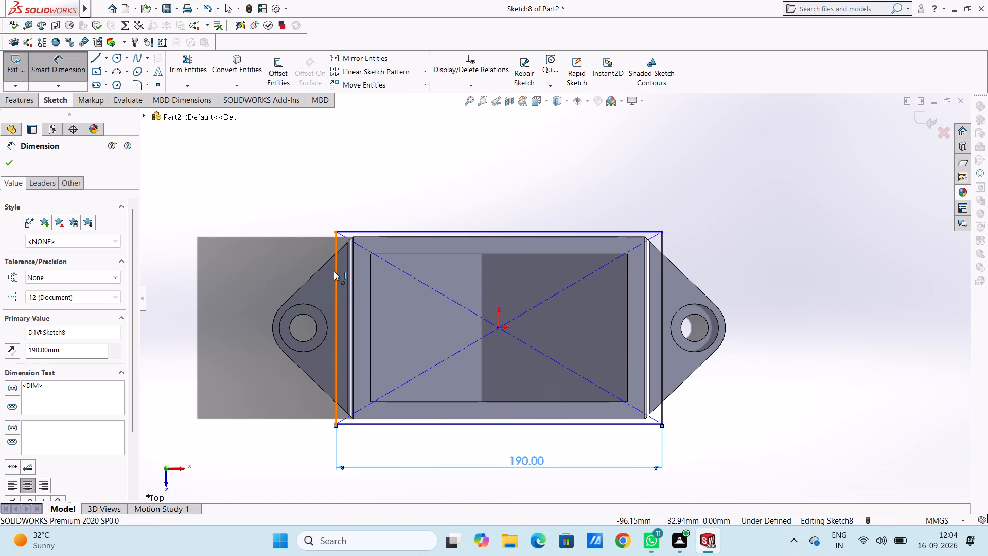
pyautogui.click(211, 261)
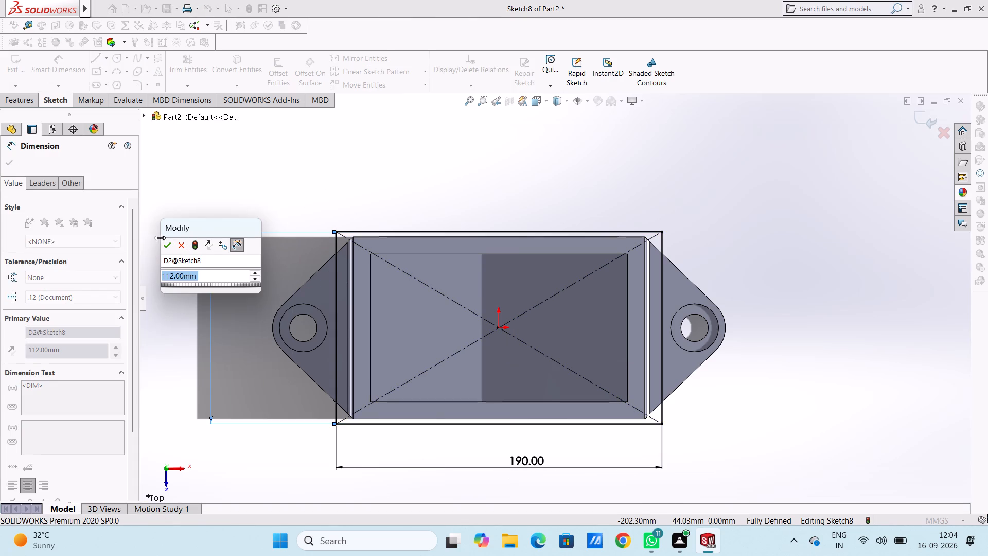
pyautogui.click(169, 247)
pyautogui.click(237, 195)
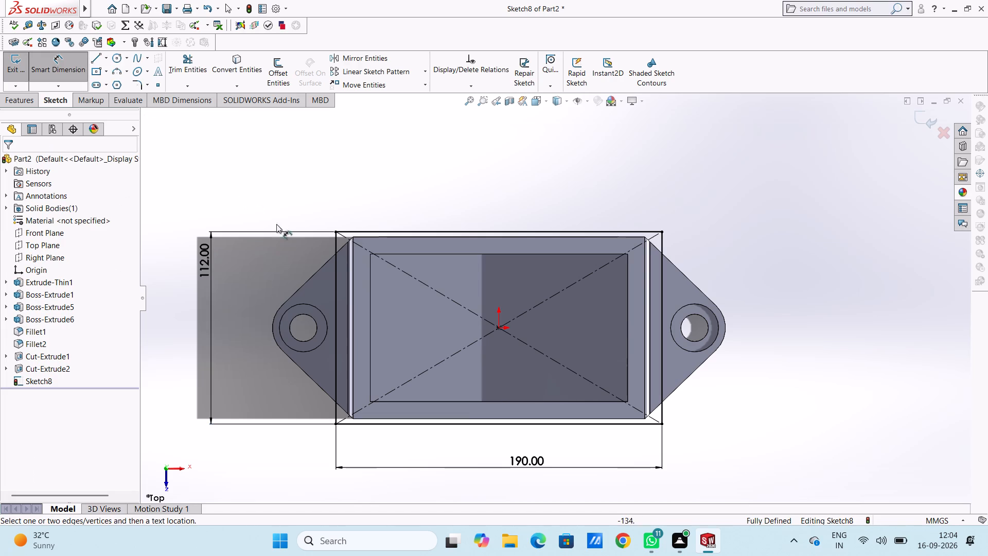
# Extrude the 190 by 112 mm rectangle 12 mm outward from the box rim as a merged blind boss.
pyautogui.scroll(-2, 500, 300)
pyautogui.scroll(1, 500, 300)
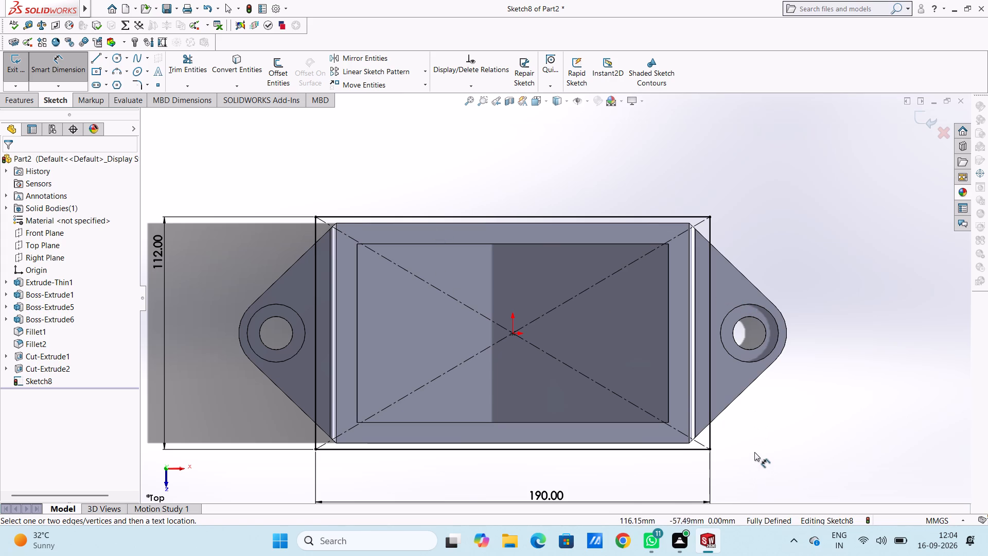
pyautogui.moveTo(756, 451); pyautogui.dragTo(679, 445, button='middle')
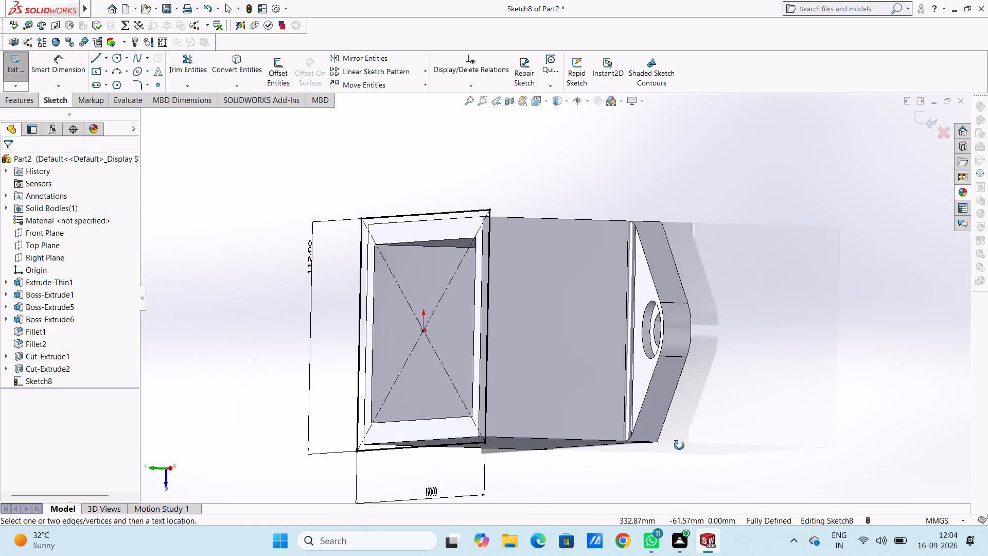
pyautogui.moveTo(679, 445); pyautogui.dragTo(690, 445, button='middle')
pyautogui.click(30, 100)
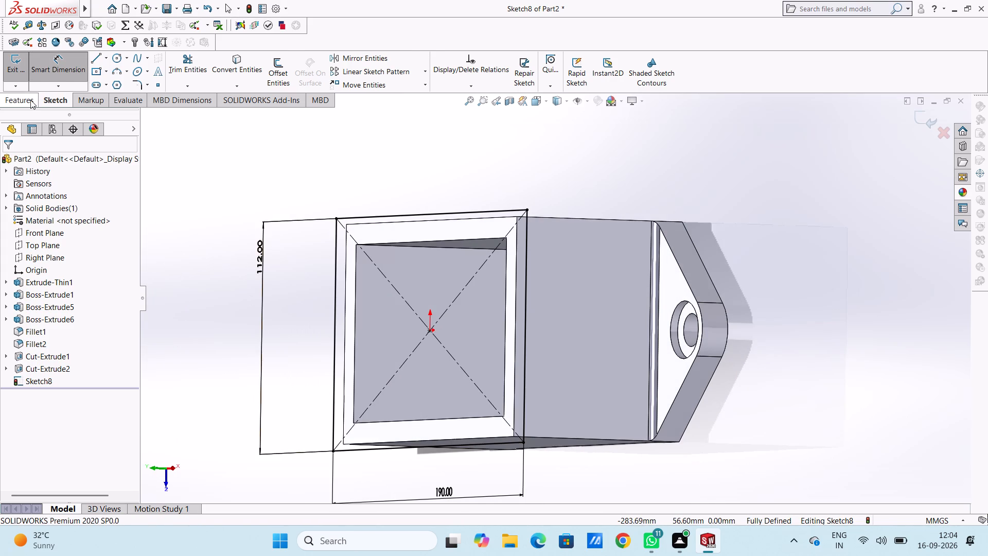
pyautogui.click(23, 71)
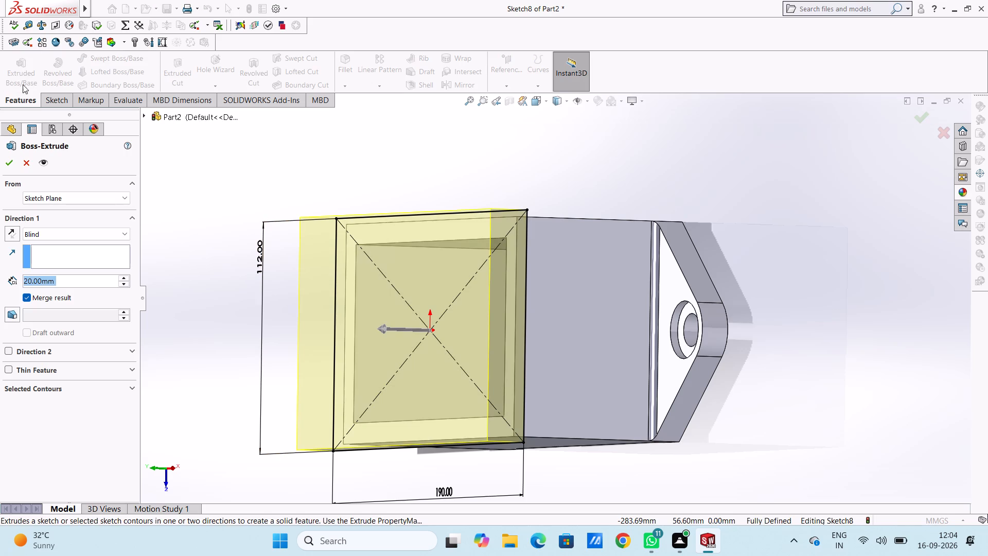
pyautogui.write('12')
pyautogui.press('Return')
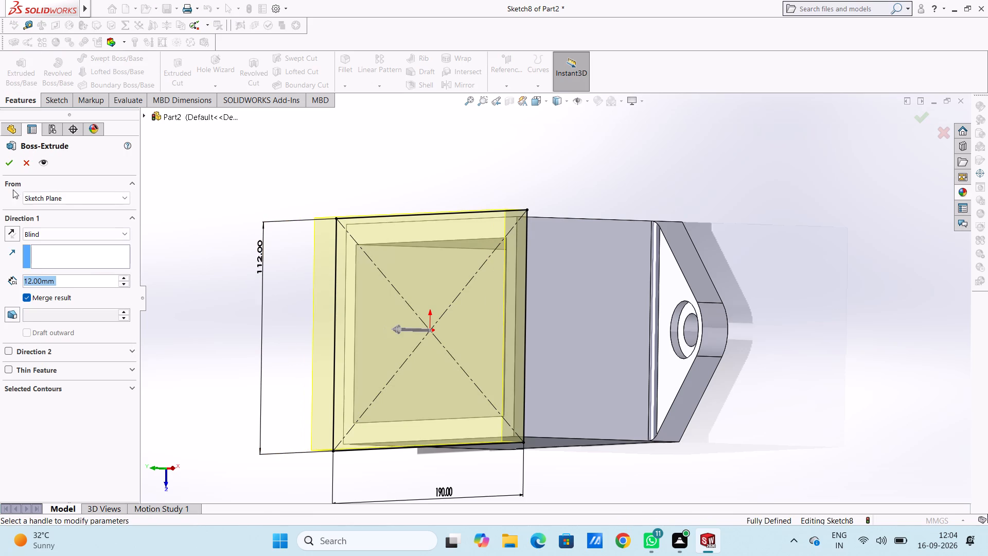
pyautogui.click(9, 165)
pyautogui.click(221, 182)
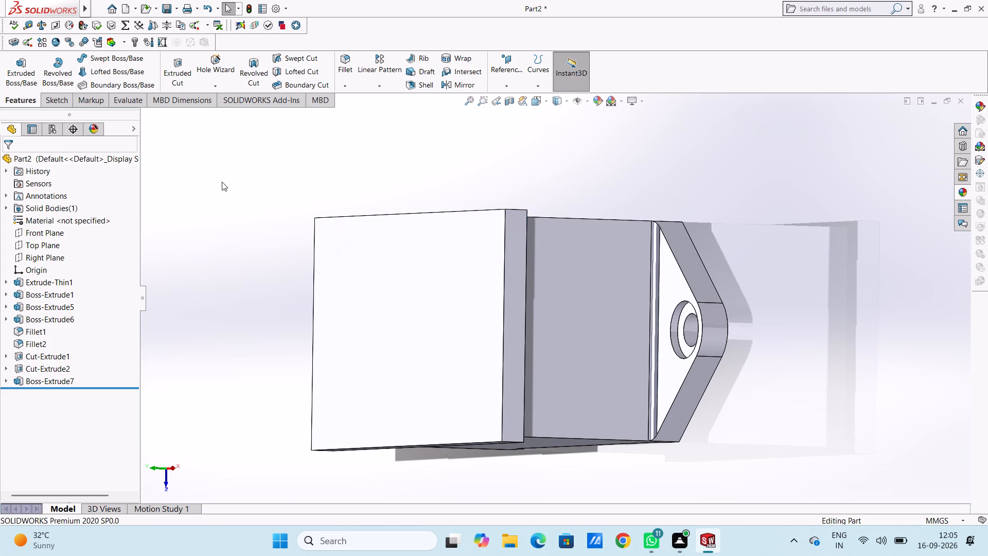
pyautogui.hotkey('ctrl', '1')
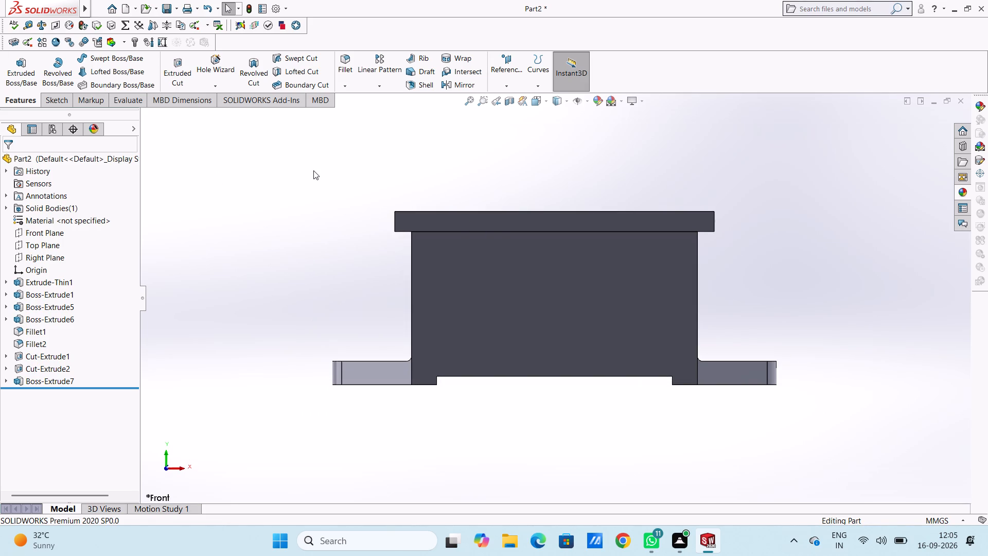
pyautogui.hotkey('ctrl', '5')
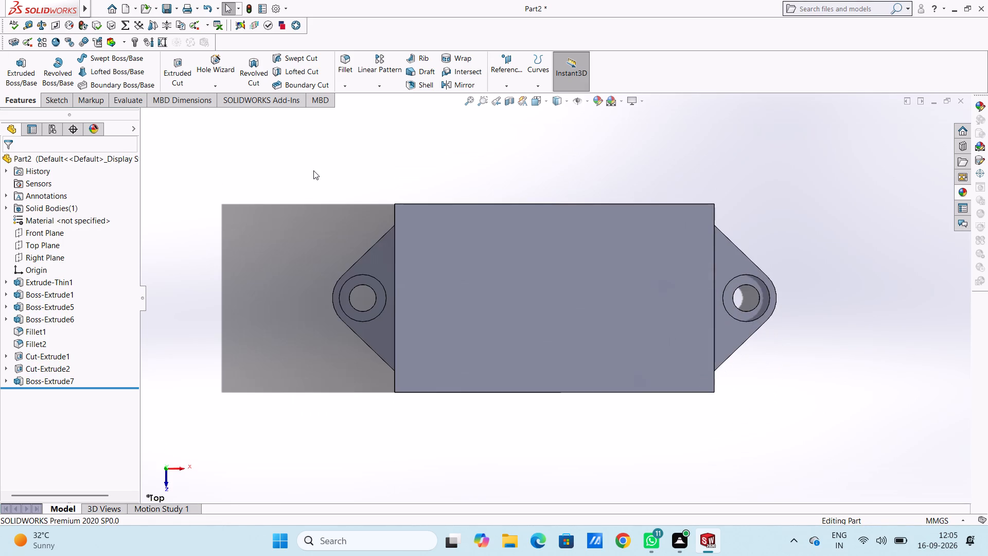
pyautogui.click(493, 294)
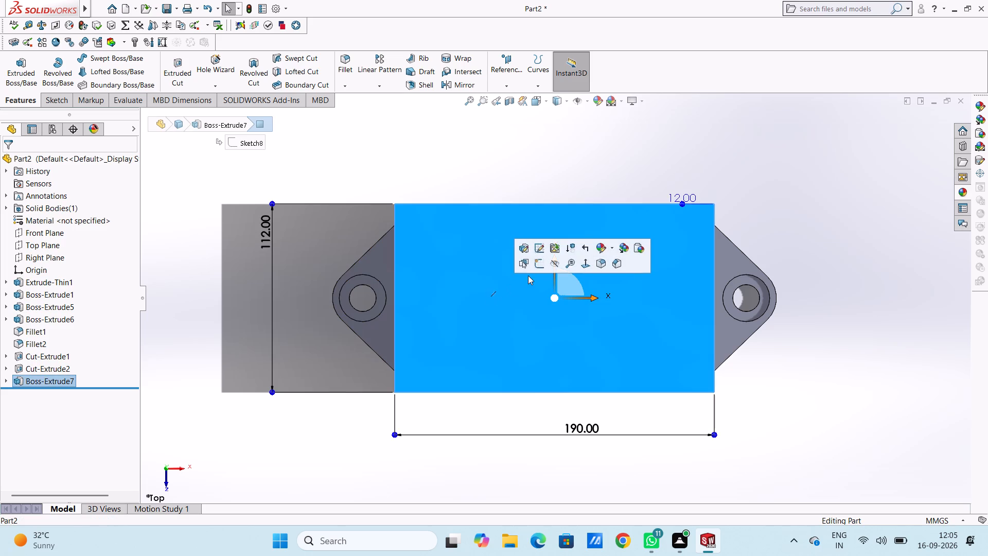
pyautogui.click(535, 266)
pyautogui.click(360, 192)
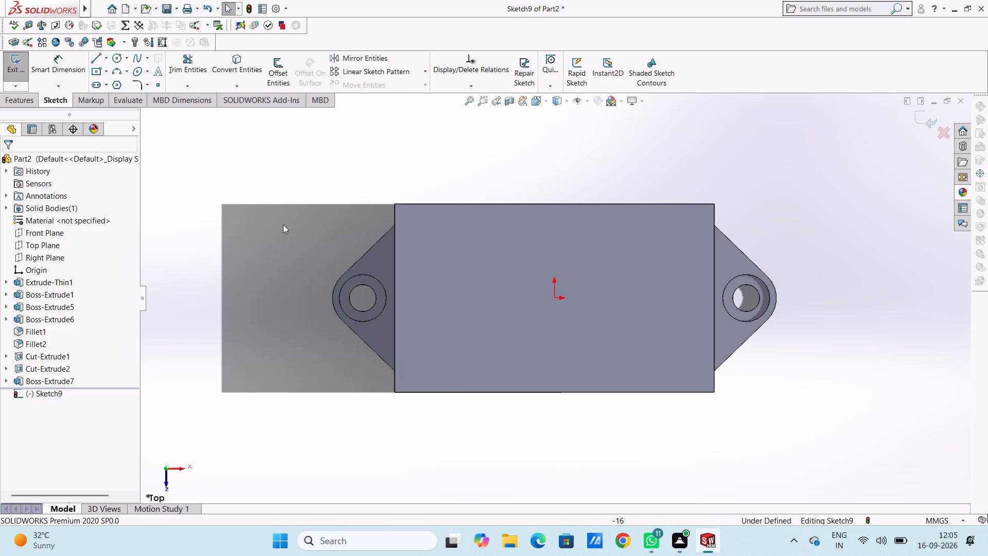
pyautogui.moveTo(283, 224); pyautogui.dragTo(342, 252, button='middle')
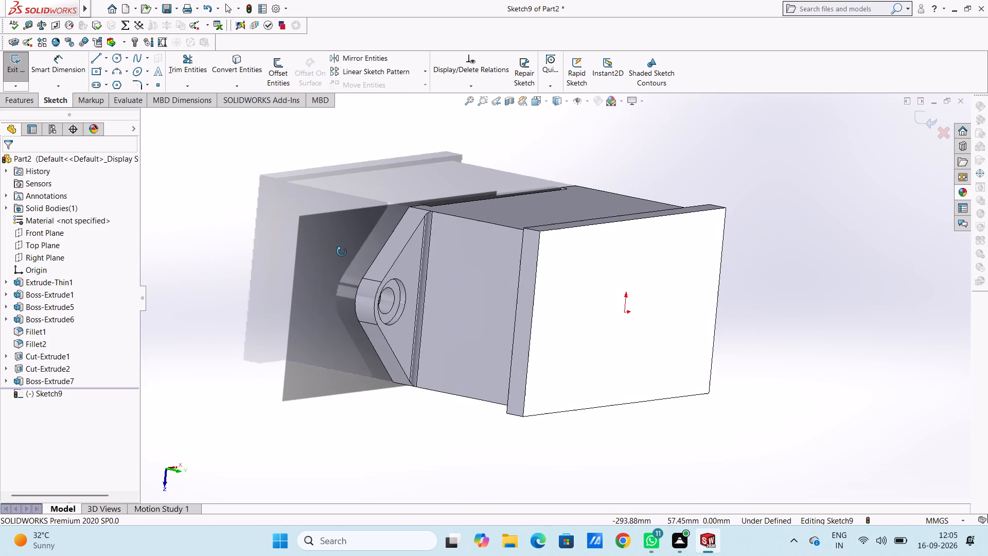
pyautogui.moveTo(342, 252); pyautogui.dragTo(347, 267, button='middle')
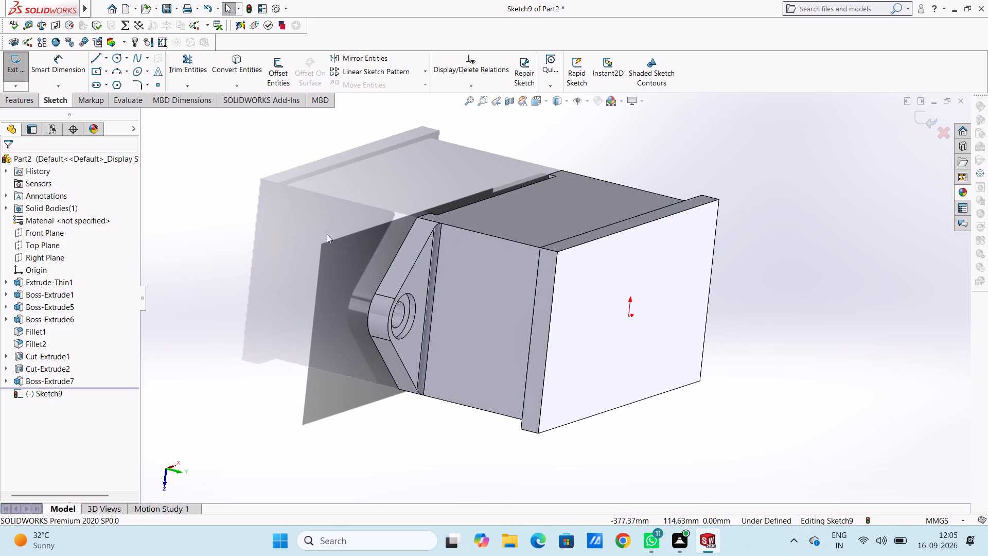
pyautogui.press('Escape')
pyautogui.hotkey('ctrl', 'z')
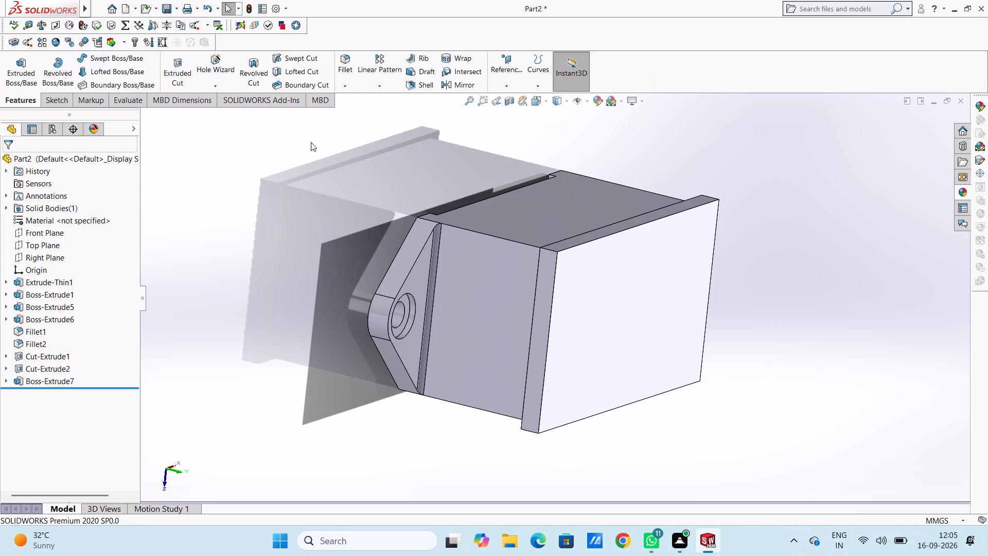
# Fillet the four corner edges of the top plate with a 5 mm radius.
pyautogui.click(347, 61)
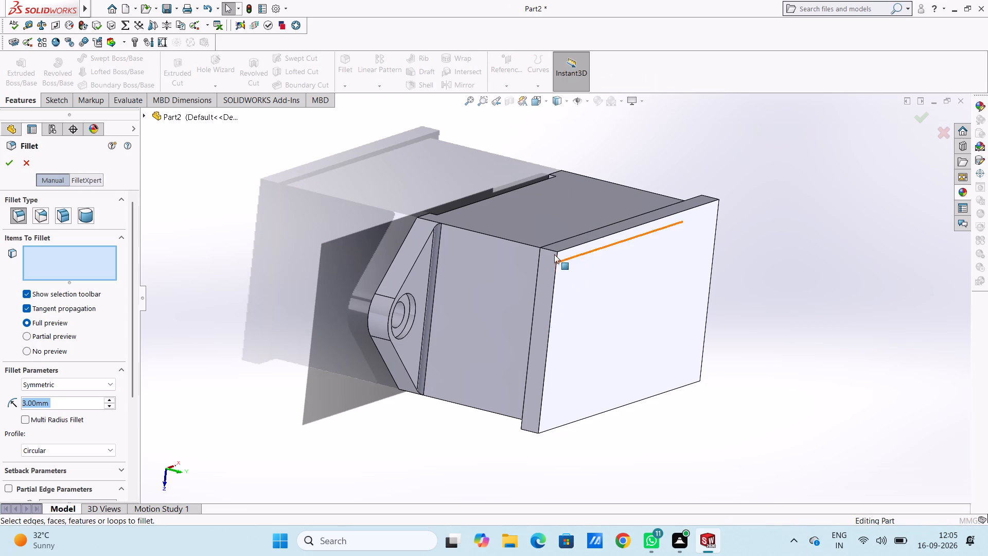
pyautogui.click(552, 252)
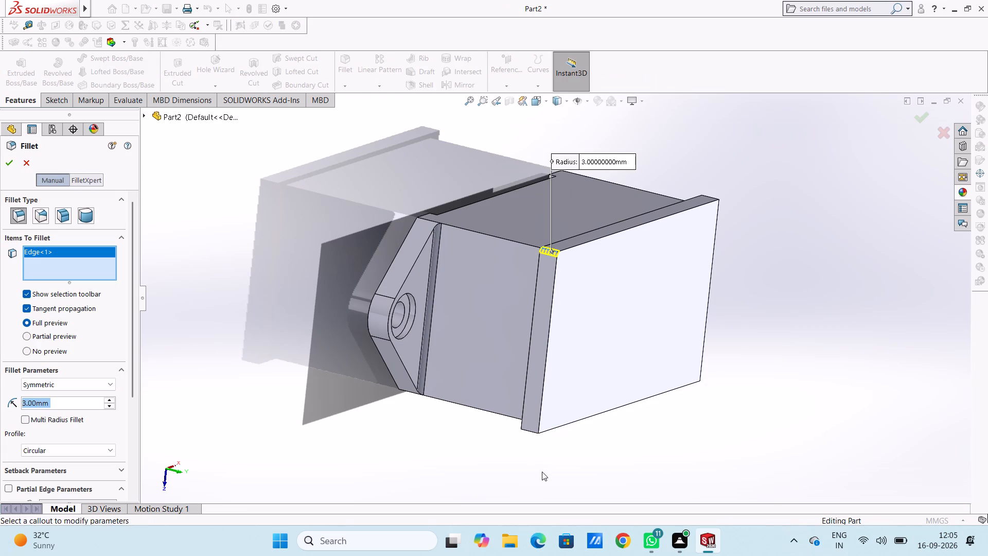
pyautogui.click(529, 432)
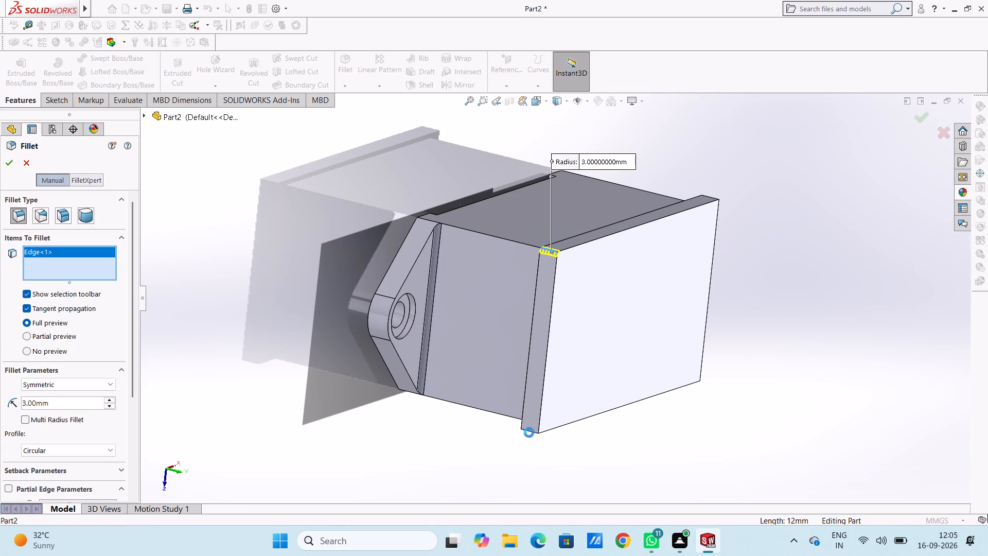
pyautogui.moveTo(746, 449); pyautogui.dragTo(619, 401, button='middle')
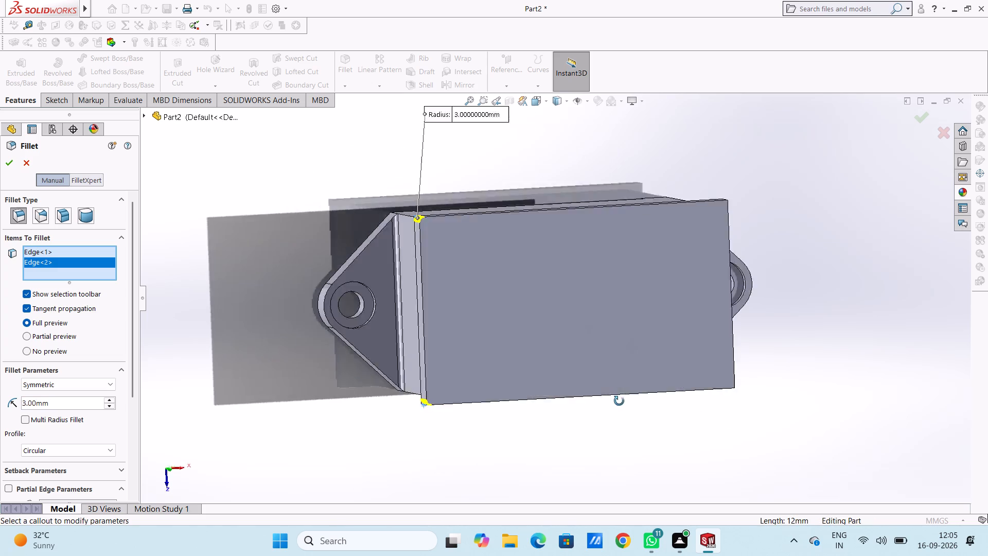
pyautogui.moveTo(619, 401); pyautogui.dragTo(568, 402, button='middle')
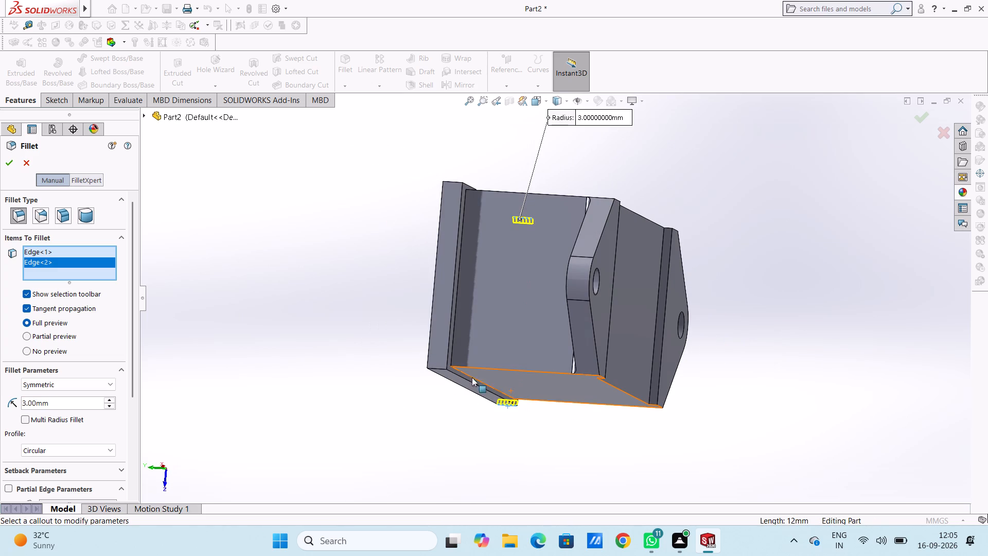
pyautogui.click(438, 369)
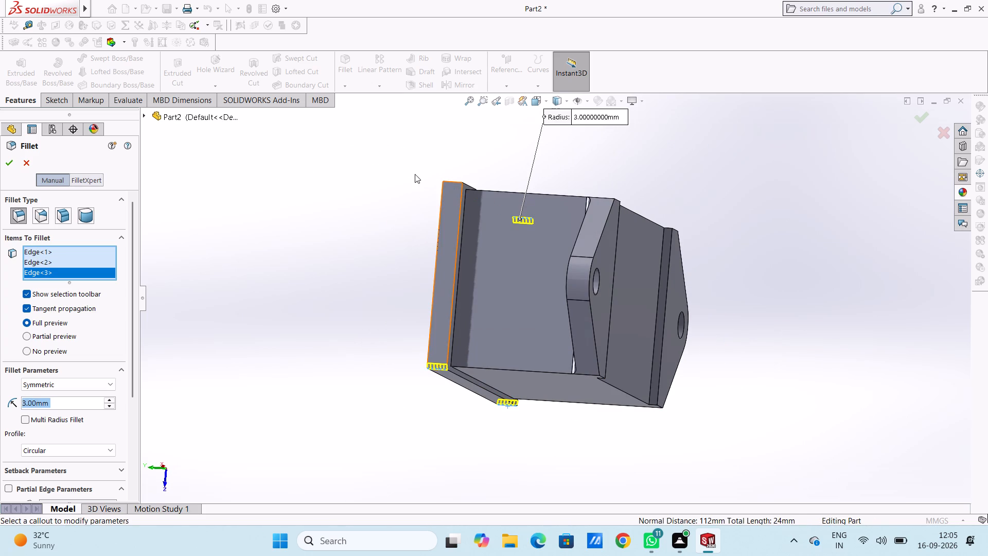
pyautogui.moveTo(415, 174); pyautogui.dragTo(444, 258, button='middle')
pyautogui.scroll(-3, 537, 292)
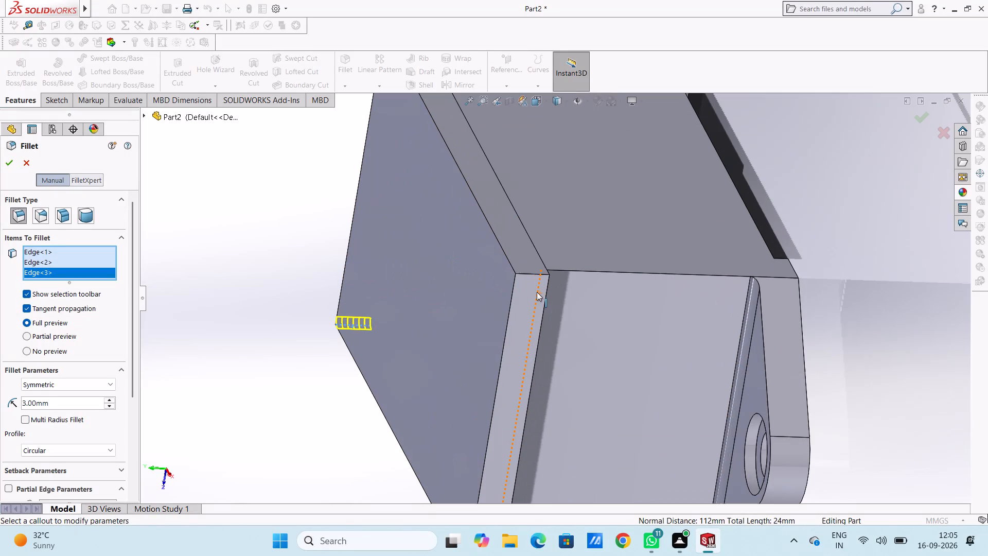
pyautogui.click(531, 274)
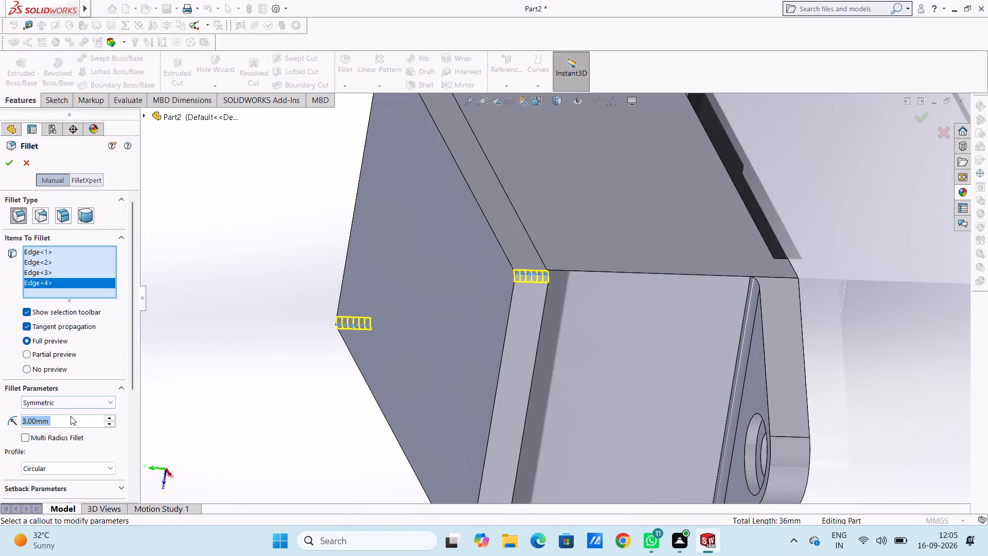
pyautogui.press('5')
pyautogui.press('Return')
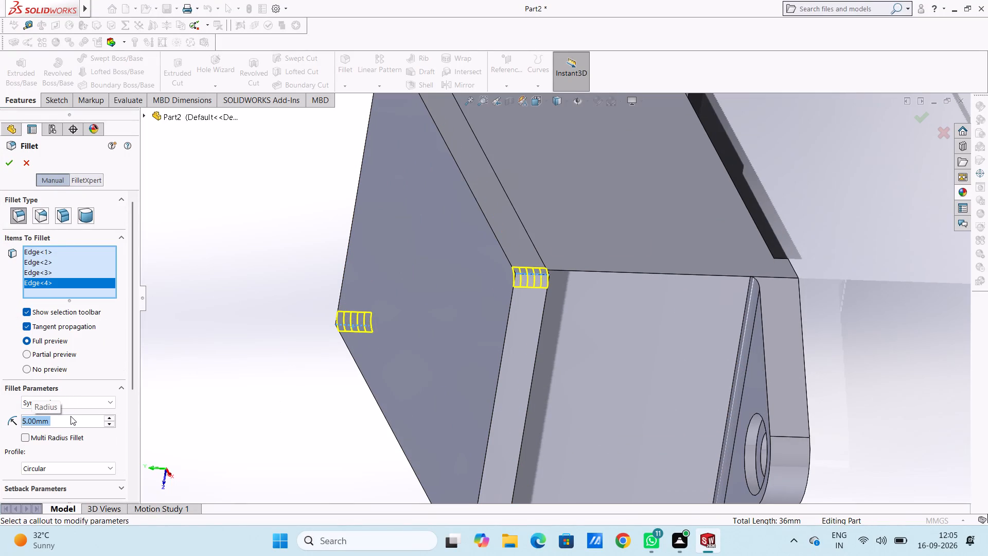
pyautogui.click(7, 165)
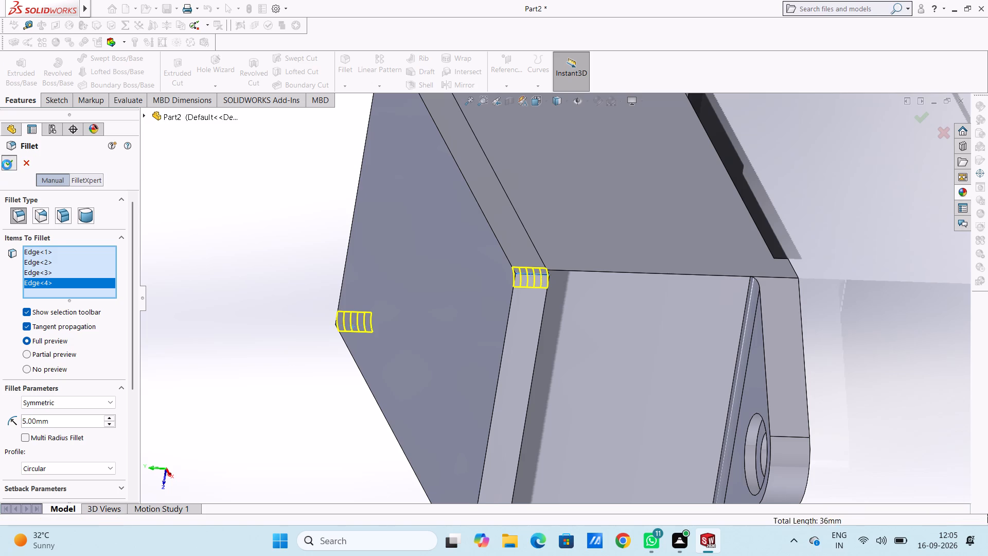
pyautogui.click(175, 252)
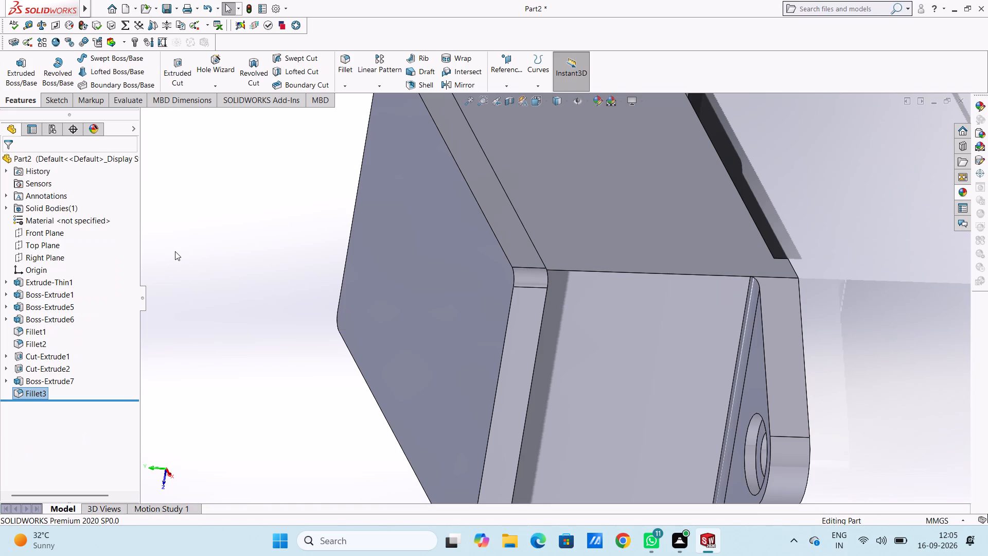
# Start a sketch on the top plate's outer face, viewed from the top.
pyautogui.hotkey('ctrl', '5')
pyautogui.scroll(-1, 252, 378)
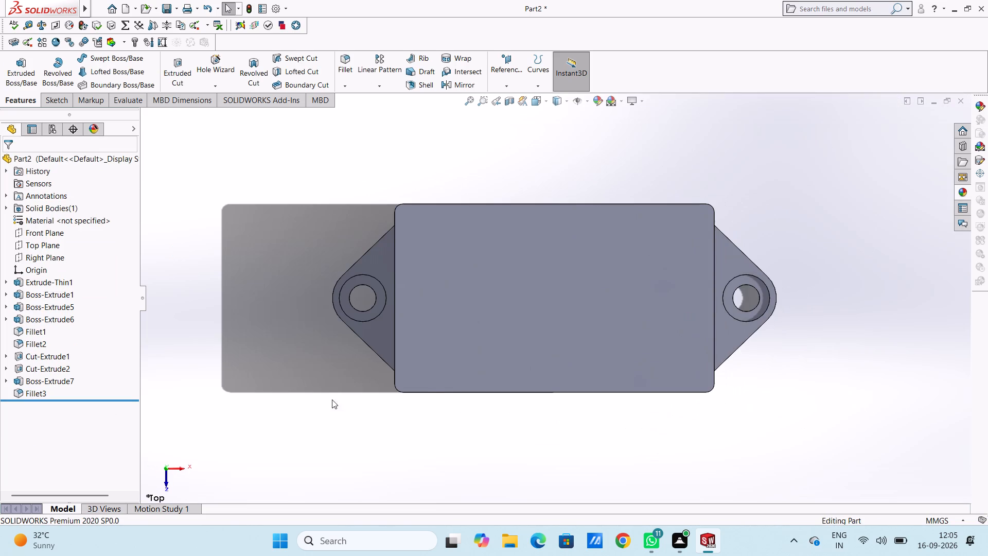
pyautogui.scroll(-1, 638, 242)
pyautogui.click(636, 244)
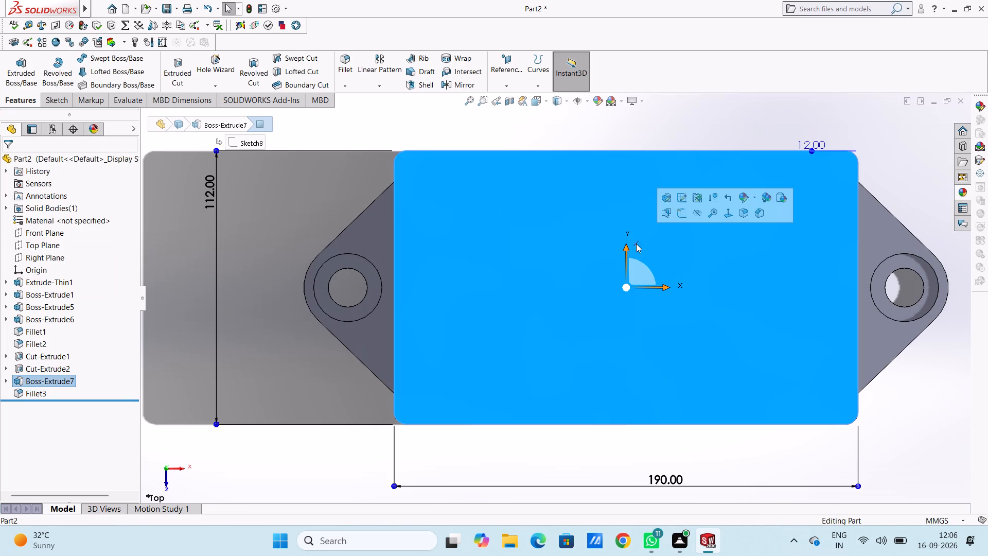
pyautogui.click(679, 215)
pyautogui.click(258, 256)
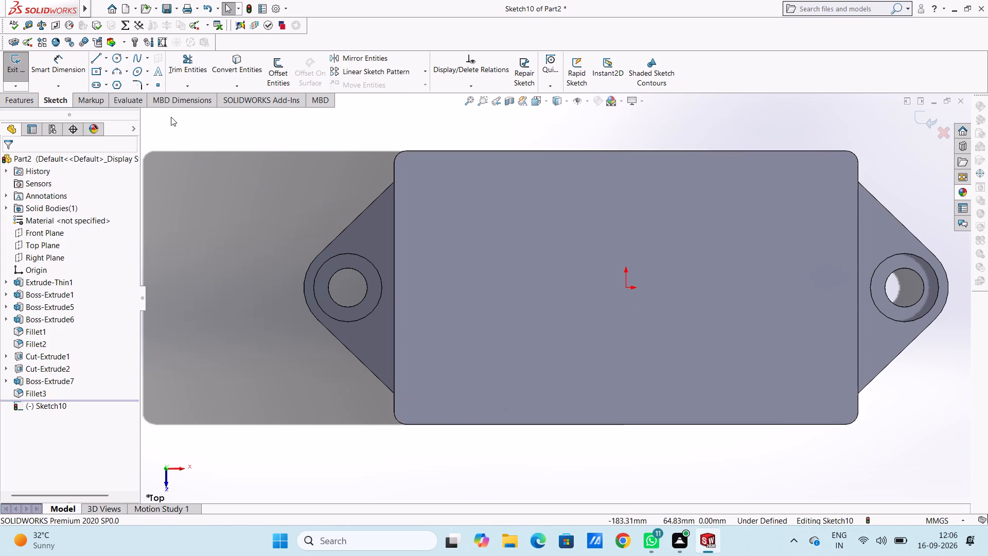
# Draw four circles of 5 mm radius on the top plate, one near each corner, roughly aligned with each other.
pyautogui.click(118, 60)
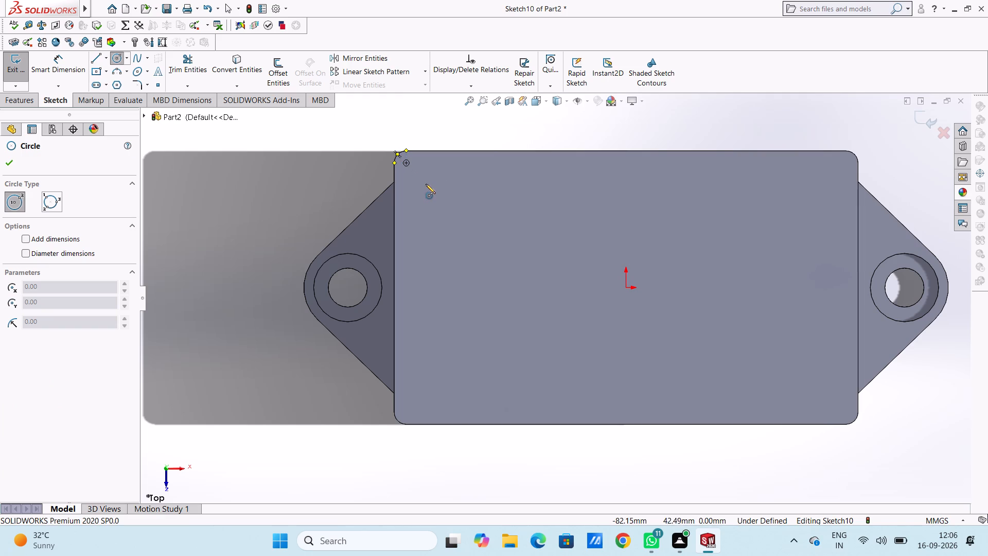
pyautogui.click(424, 181)
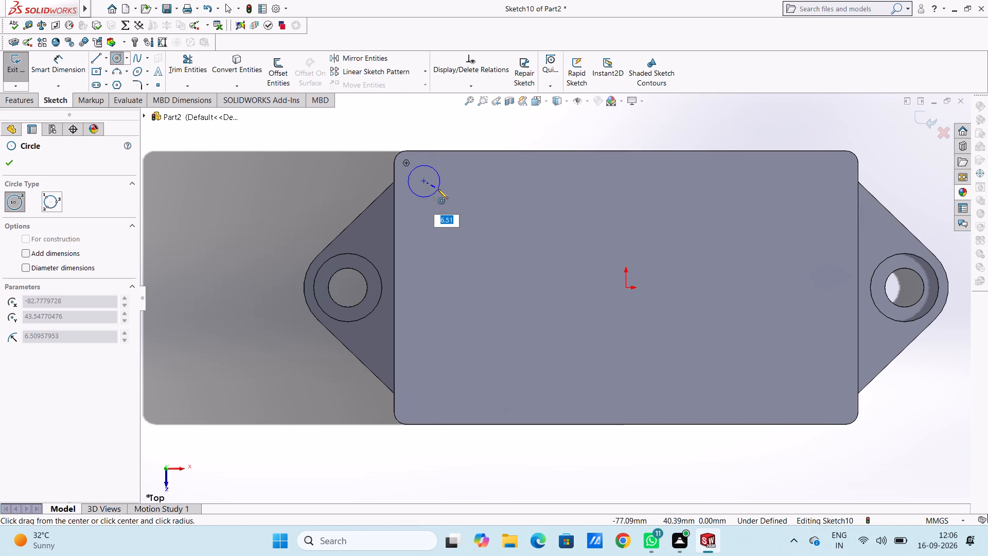
pyautogui.press('5')
pyautogui.press('Return')
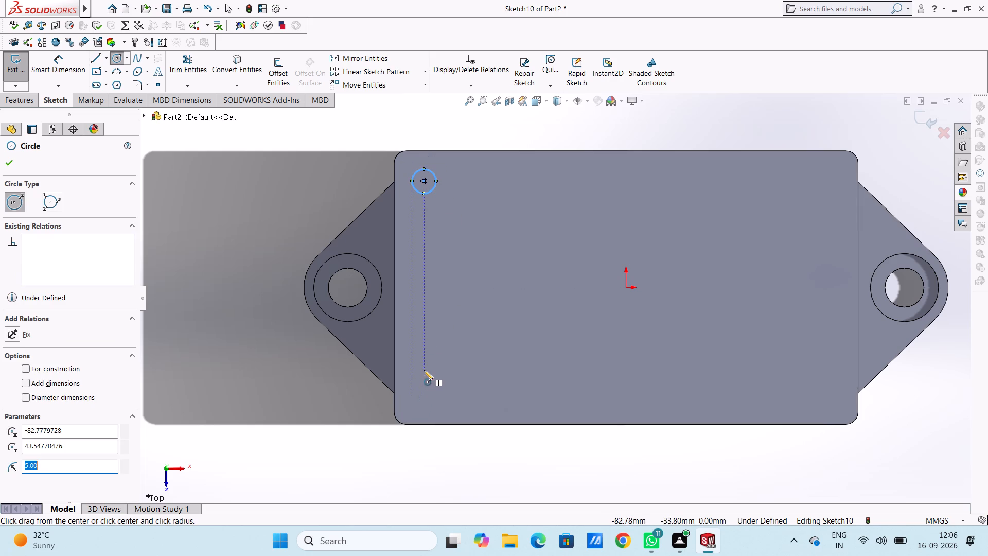
pyautogui.click(425, 401)
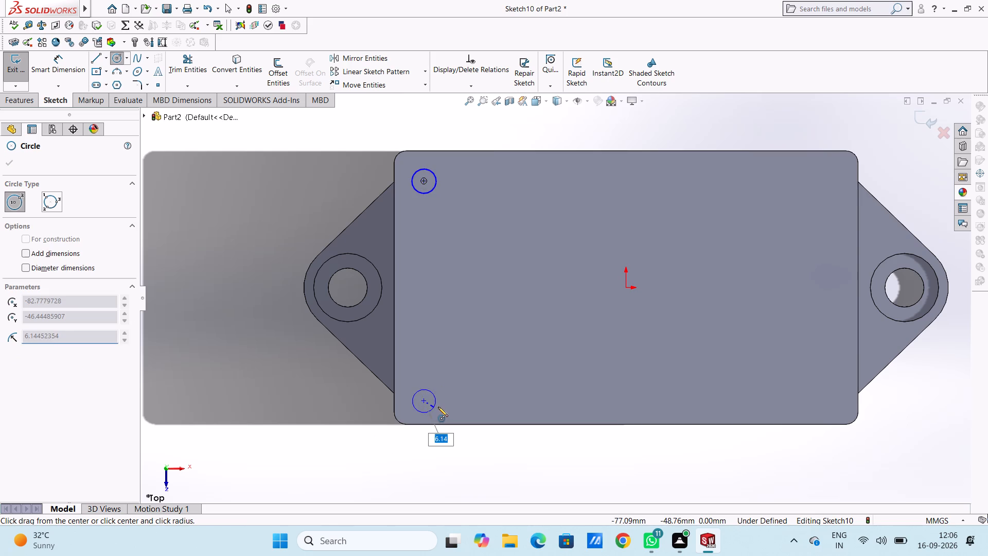
pyautogui.press('5')
pyautogui.press('Return')
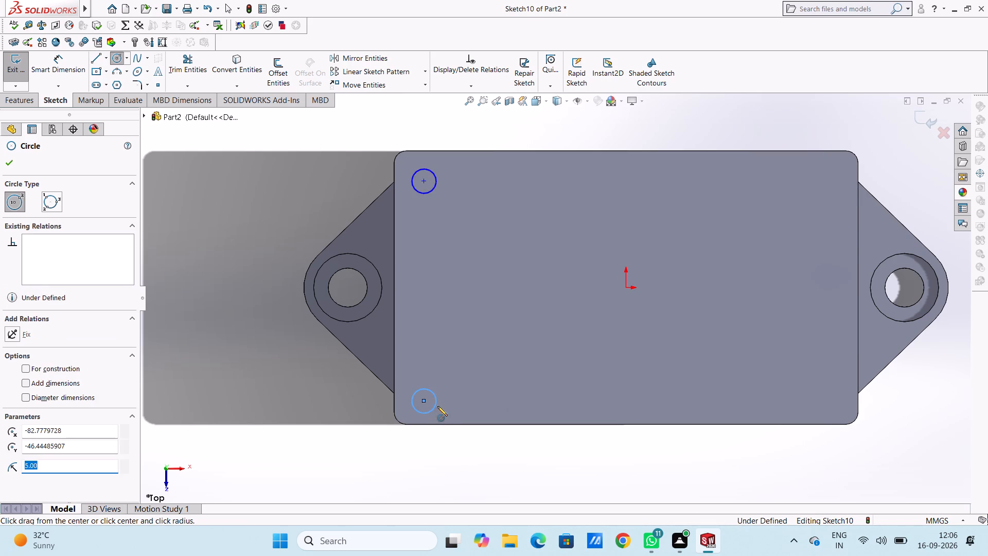
pyautogui.click(822, 180)
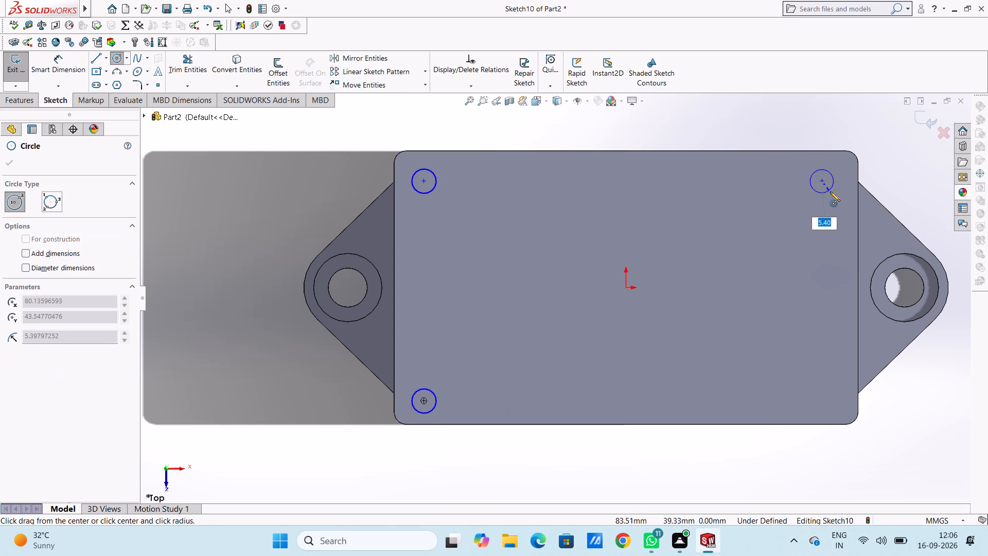
pyautogui.press('5')
pyautogui.press('Return')
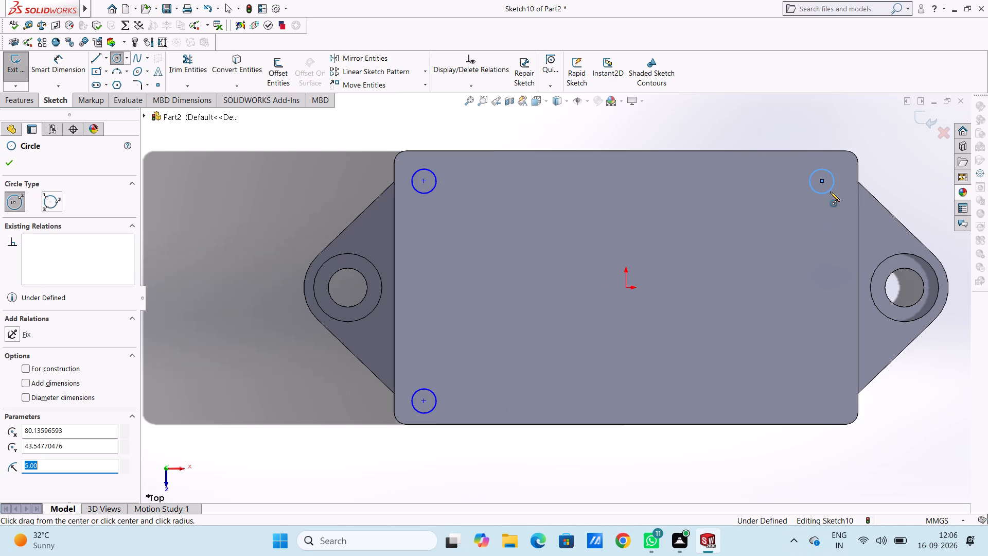
pyautogui.click(823, 397)
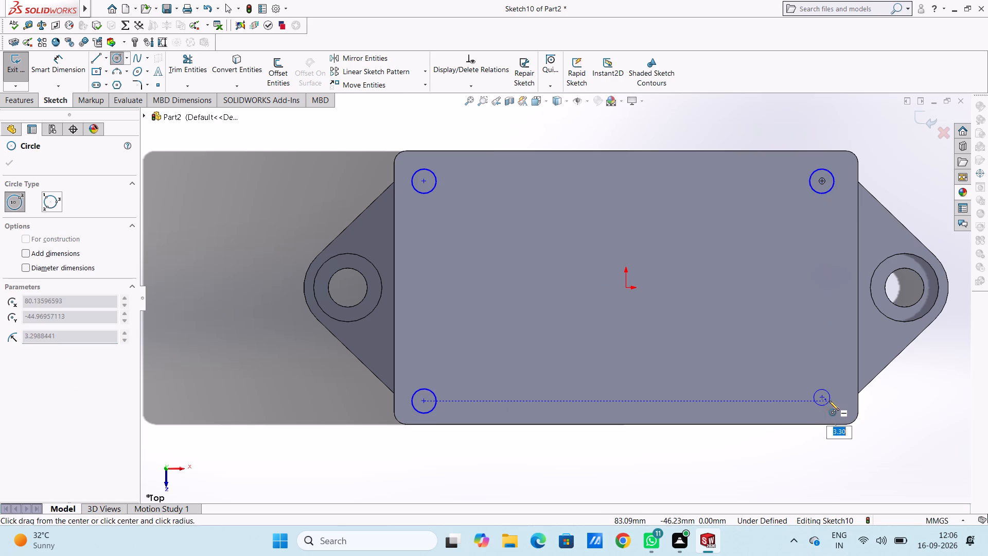
pyautogui.press('5')
pyautogui.press('Return')
pyautogui.press('Return')
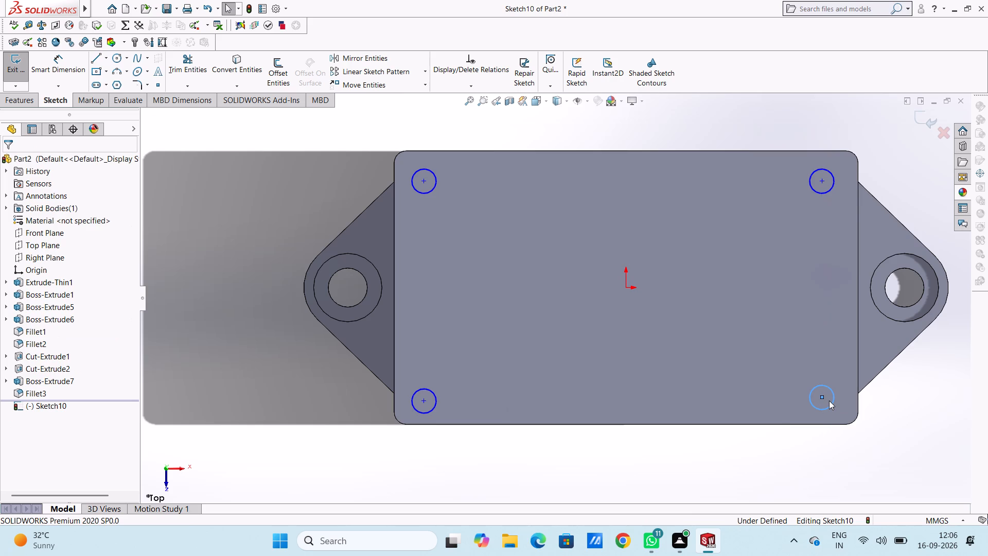
pyautogui.press('Escape')
pyautogui.press('Escape')
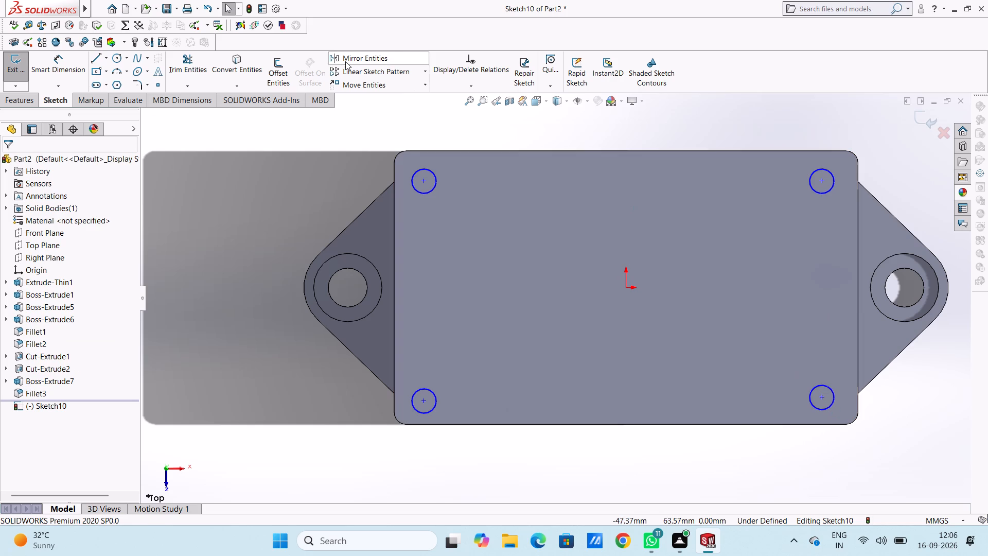
# Dimension the diameter of the circle near the top plate's upper-left corner.
pyautogui.click(54, 63)
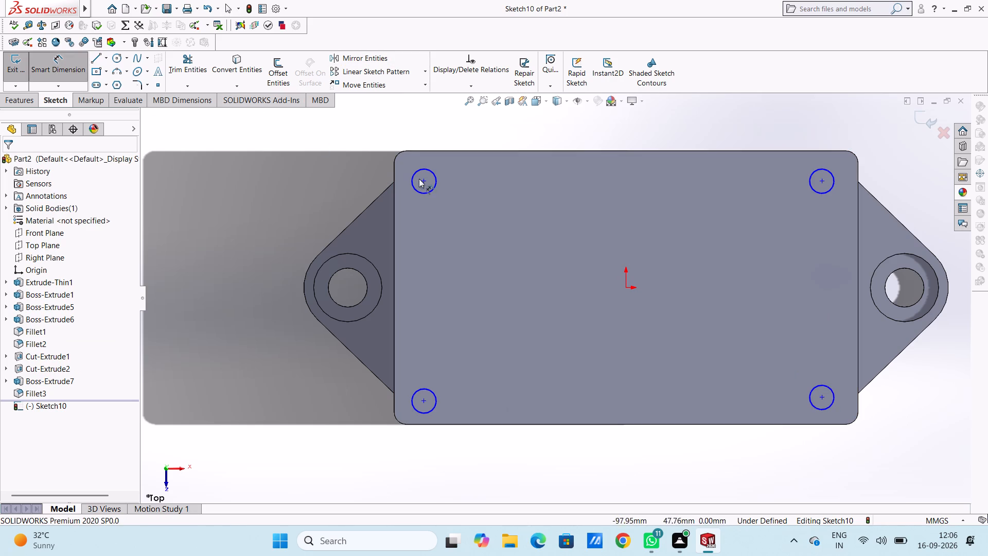
pyautogui.click(428, 169)
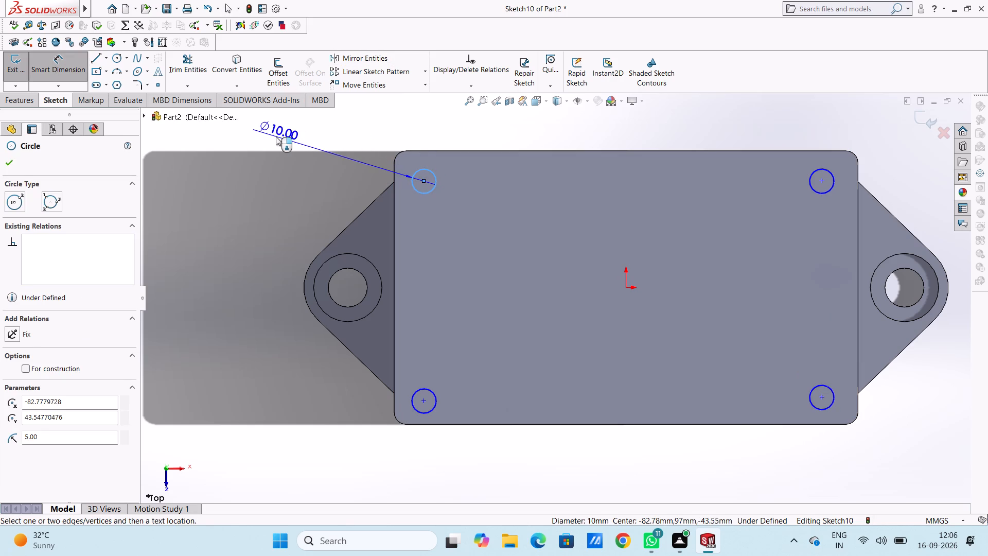
pyautogui.click(276, 136)
pyautogui.click(233, 122)
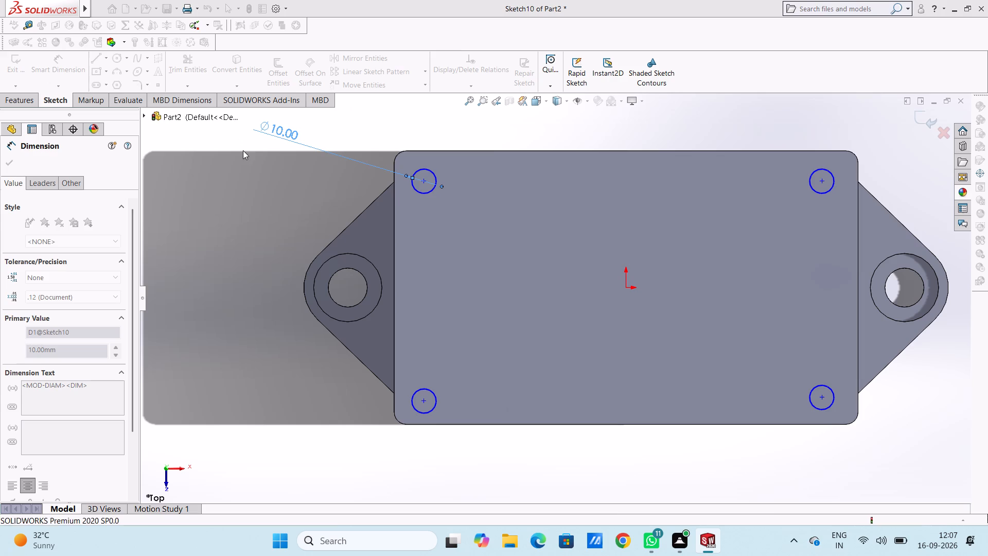
# Dimension the diameters of the other three corner circles on the top plate: lower-left, upper-right and lower-right.
pyautogui.click(253, 193)
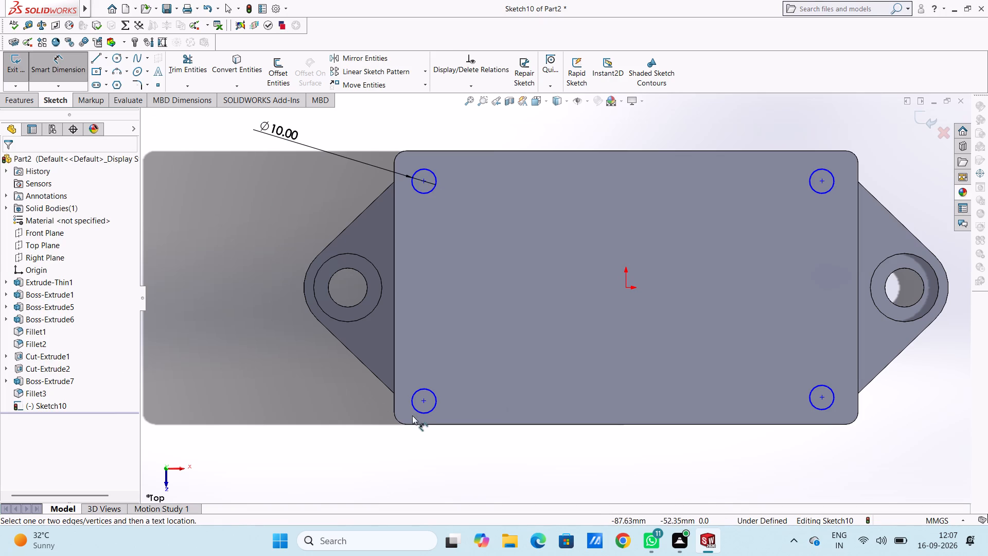
pyautogui.click(414, 410)
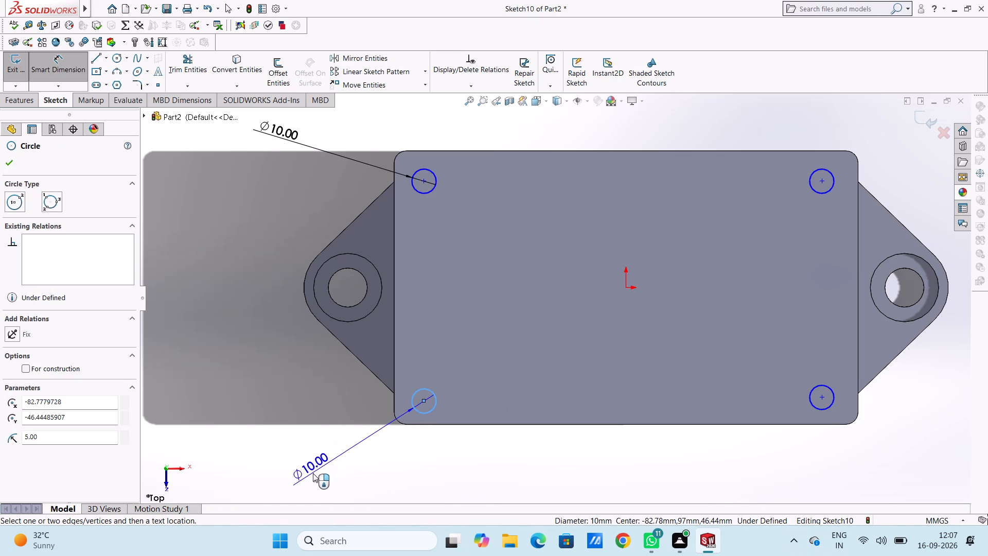
pyautogui.click(313, 473)
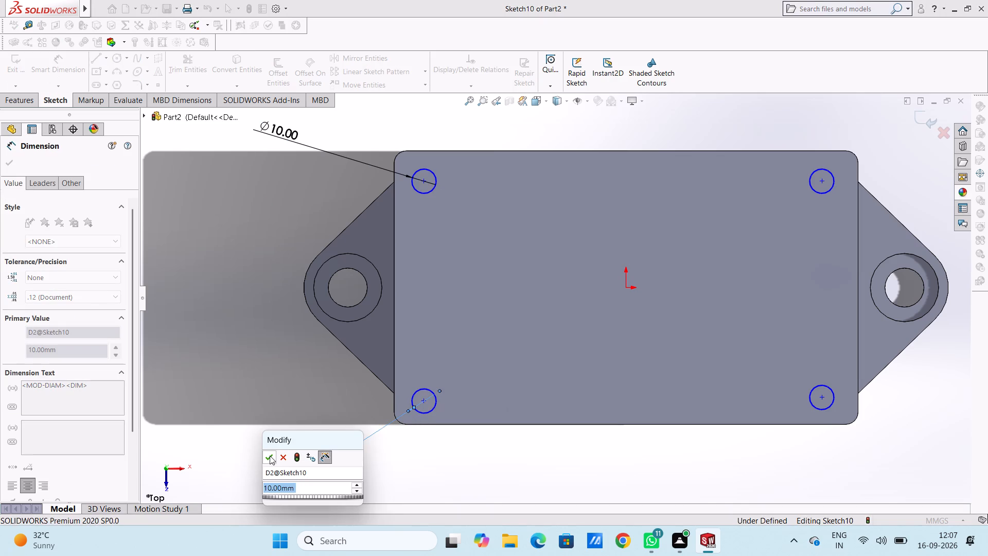
pyautogui.click(270, 456)
pyautogui.click(426, 457)
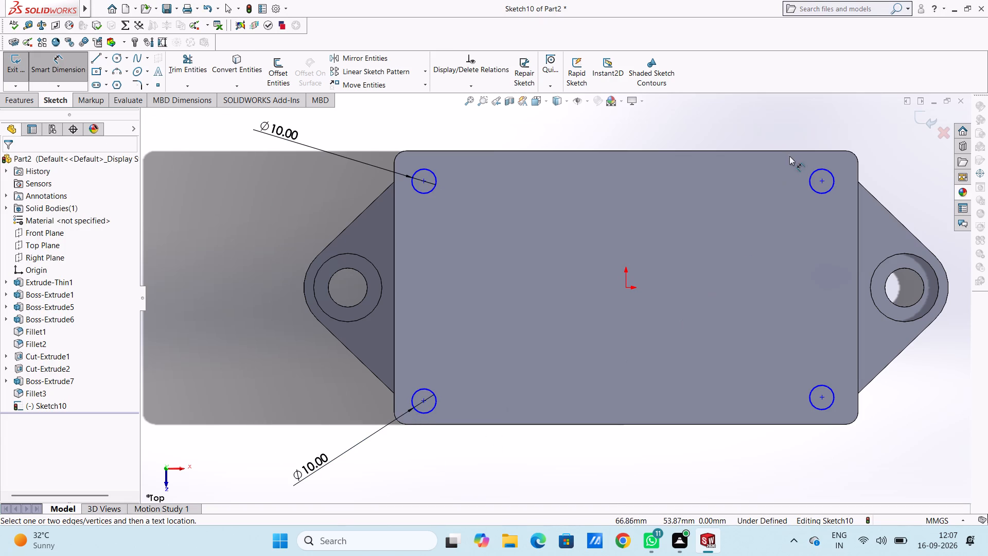
pyautogui.click(826, 168)
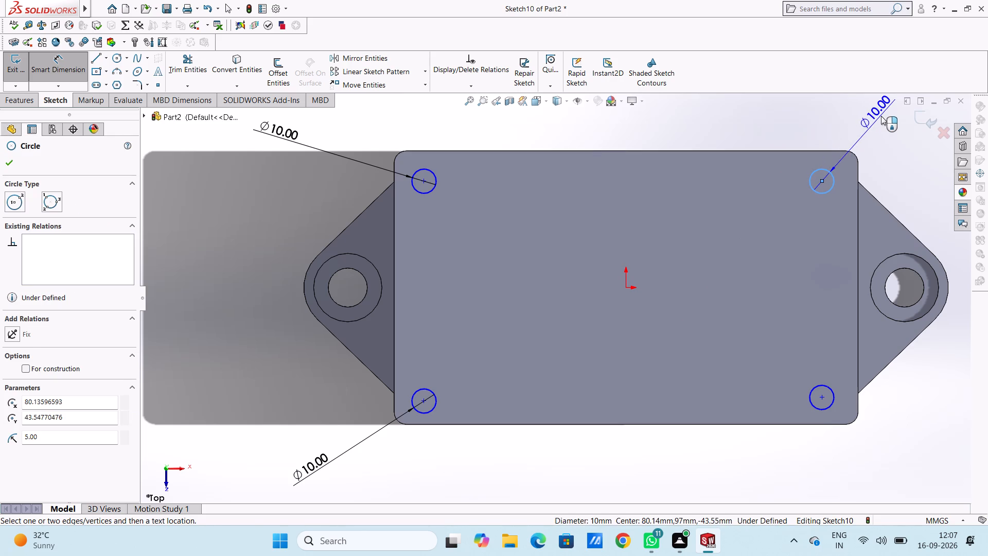
pyautogui.click(881, 116)
pyautogui.click(835, 102)
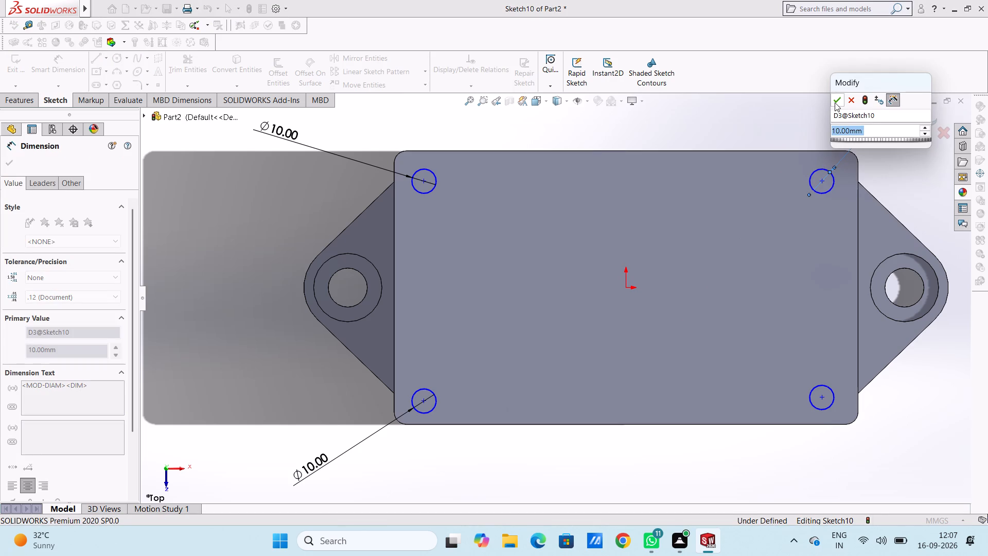
pyautogui.click(915, 415)
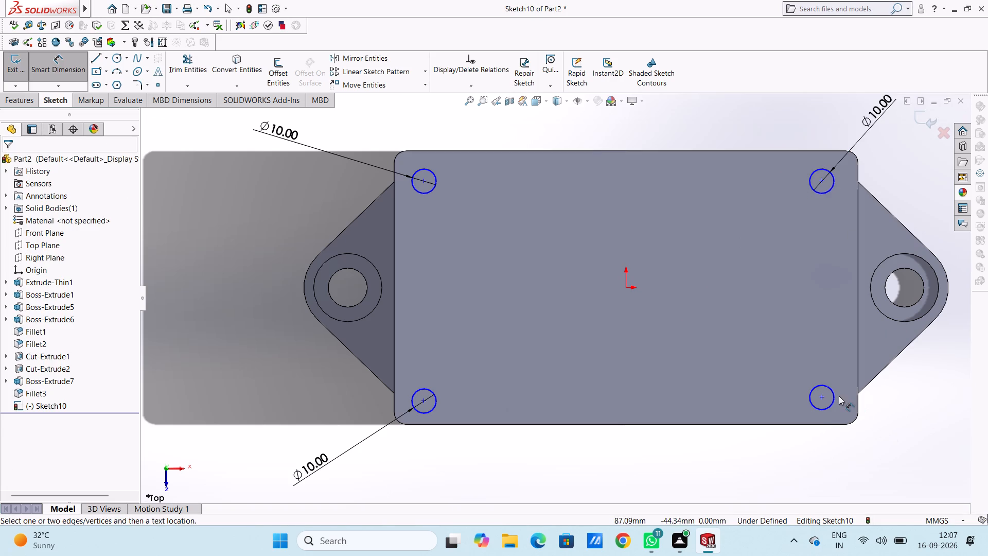
pyautogui.click(832, 407)
pyautogui.click(921, 462)
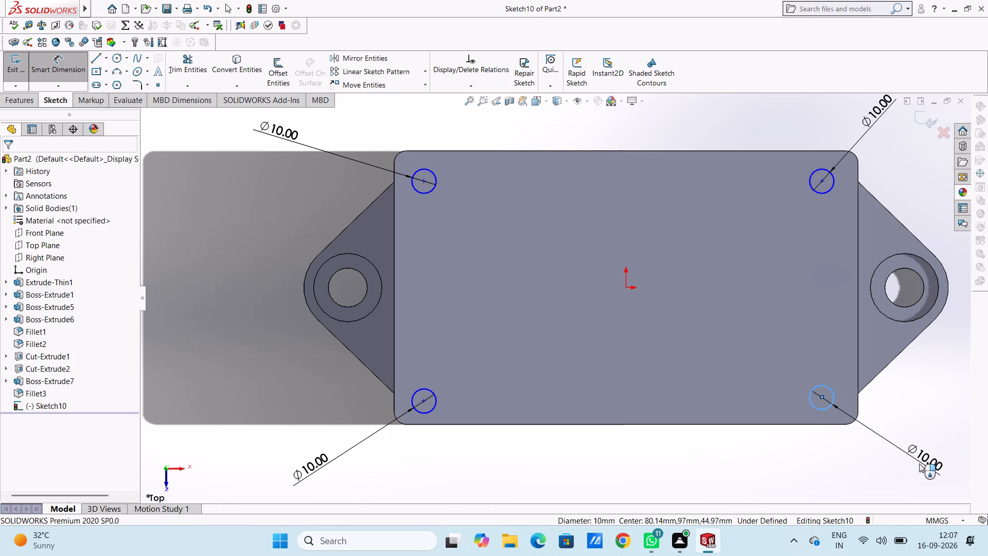
pyautogui.click(879, 447)
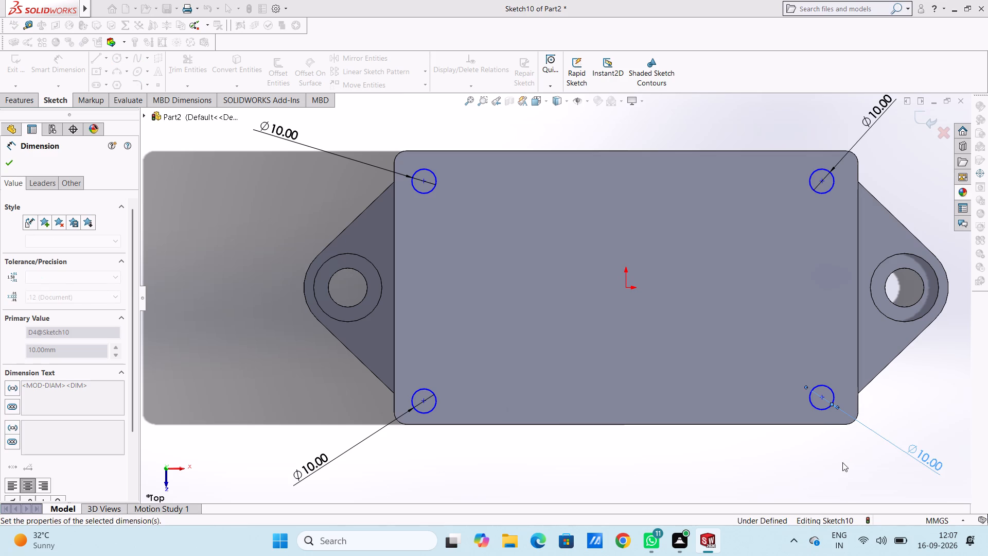
# Dimension the vertical centre-to-centre distance between the upper-left and lower-left circles at 96 mm.
pyautogui.click(425, 182)
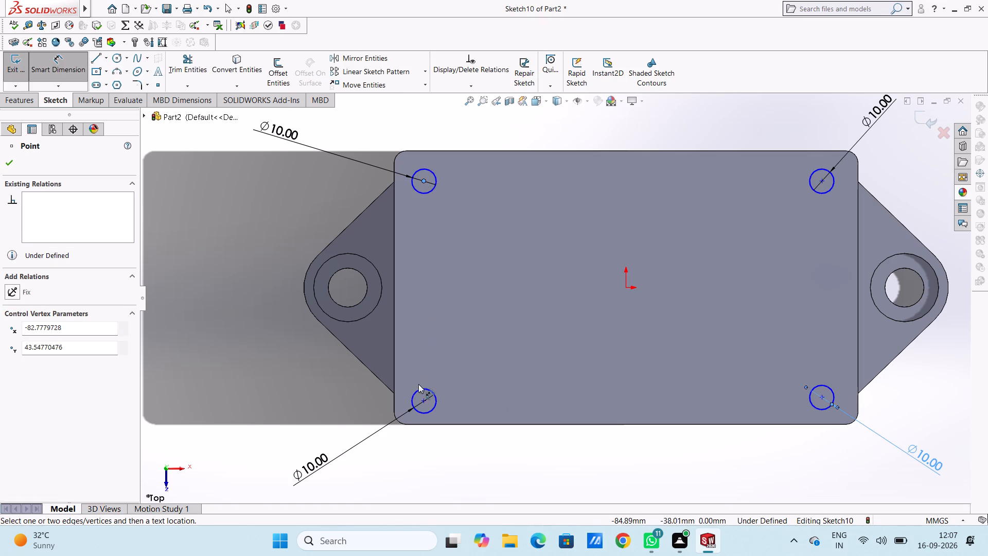
pyautogui.click(423, 401)
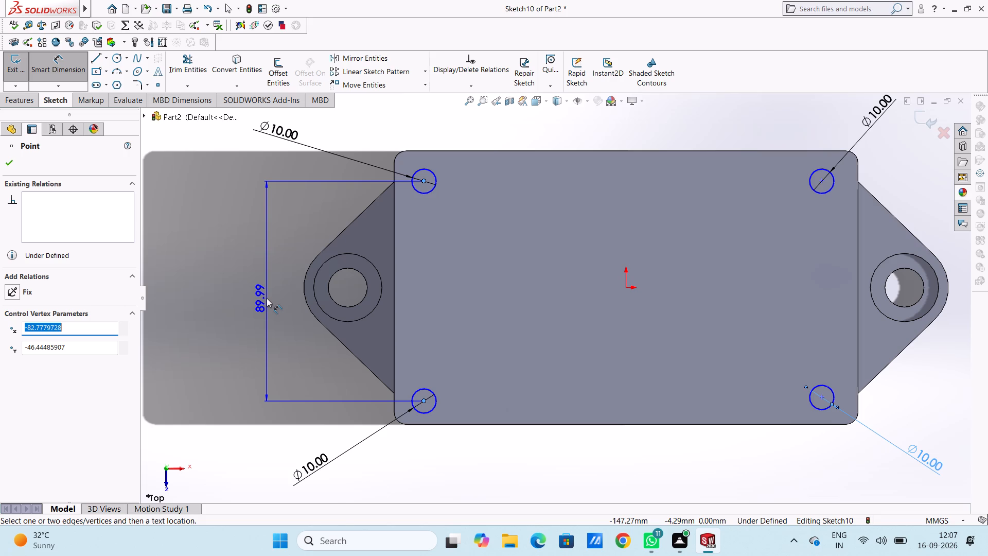
pyautogui.click(267, 298)
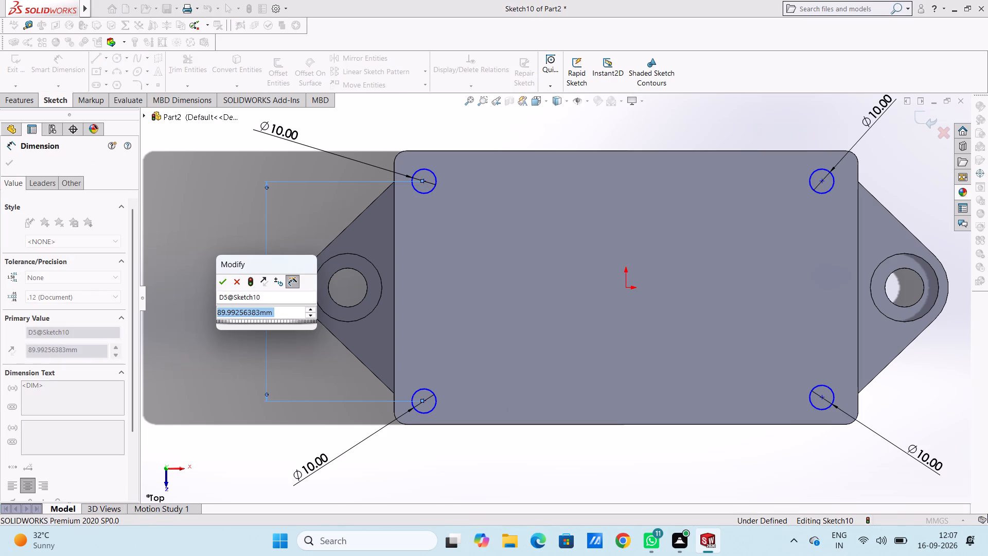
pyautogui.write('96')
pyautogui.press('Return')
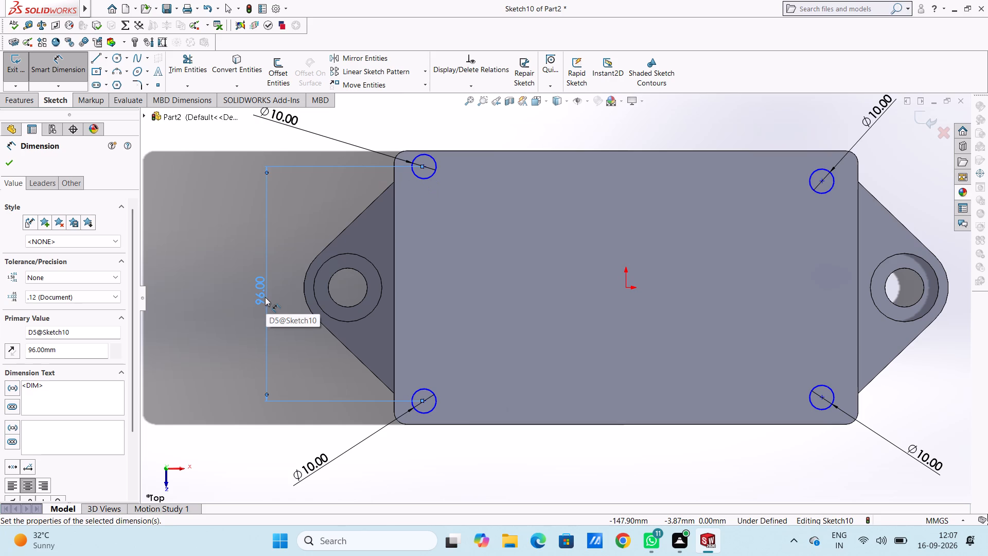
# Set the vertical spacing between the two left circles' centres to 86 mm.
pyautogui.click(263, 296)
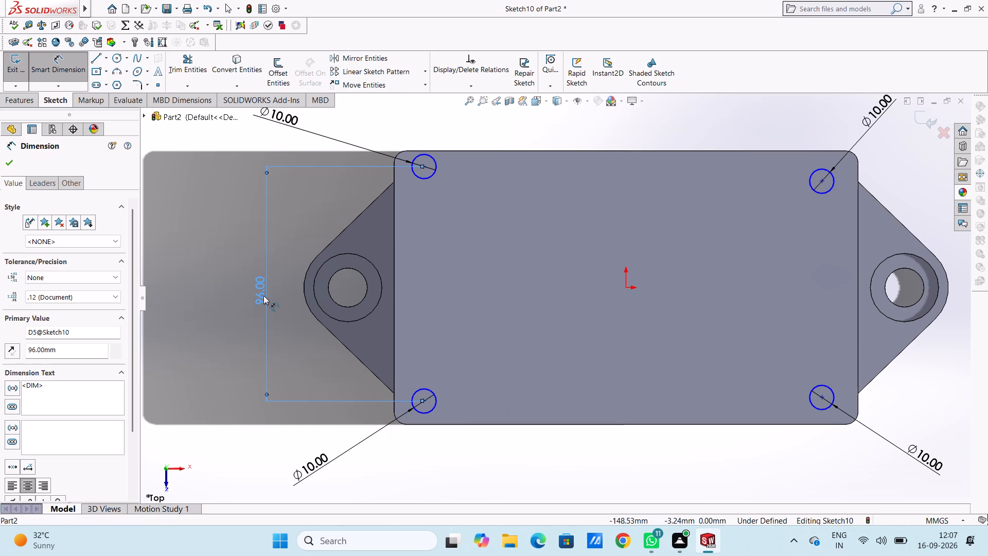
pyautogui.doubleClick(263, 296)
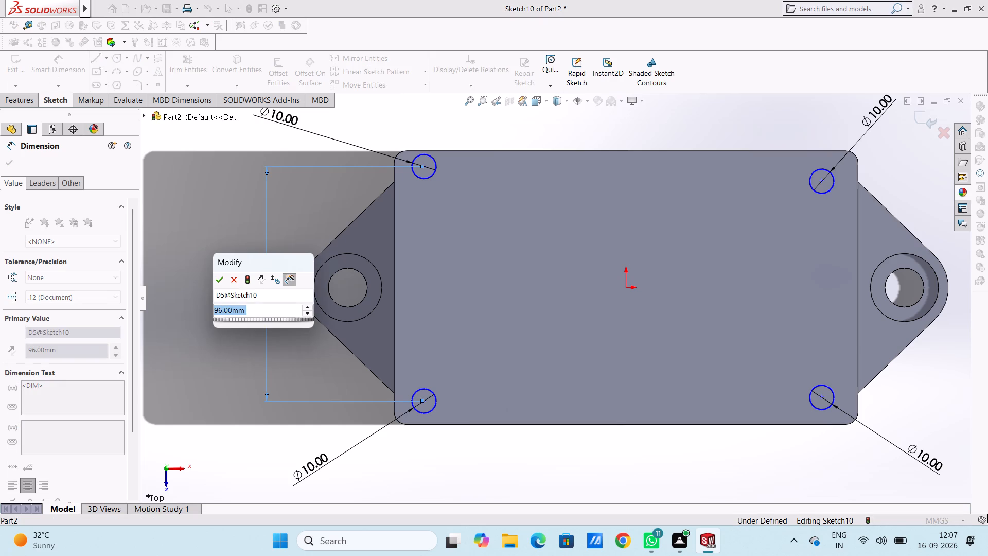
pyautogui.write('86')
pyautogui.press('Return')
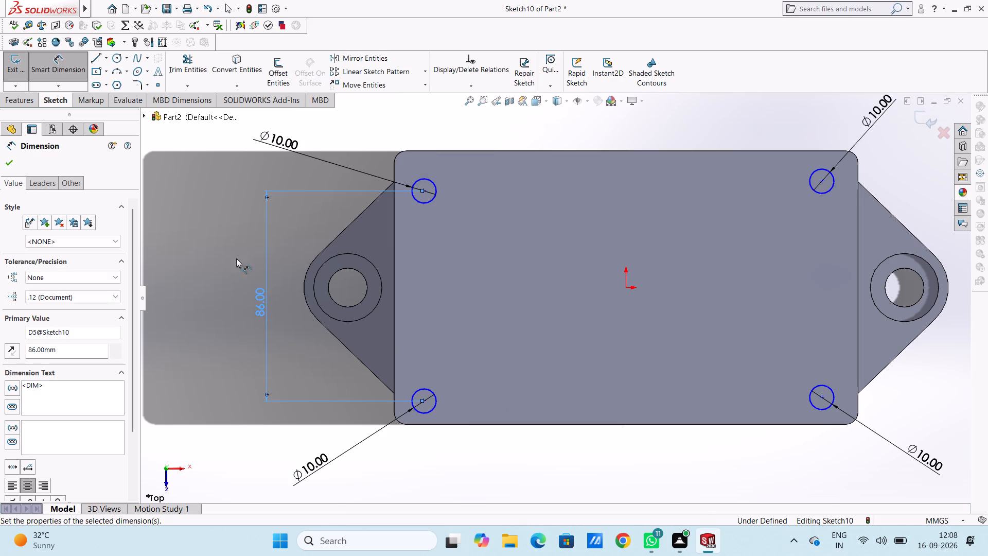
pyautogui.click(225, 225)
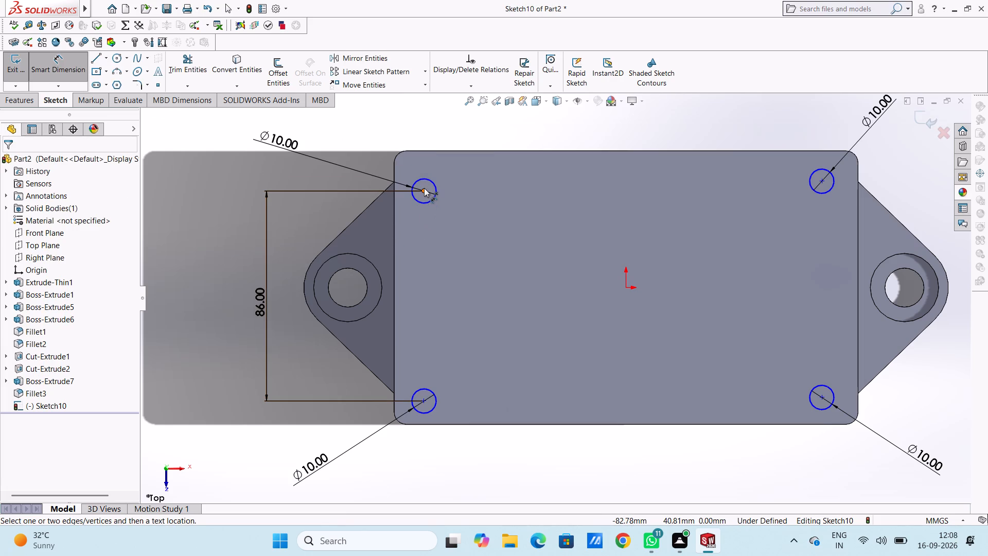
# Dimension the upper-left circle's centre at a vertical distance of 43 mm from the origin.
pyautogui.click(424, 188)
pyautogui.click(626, 286)
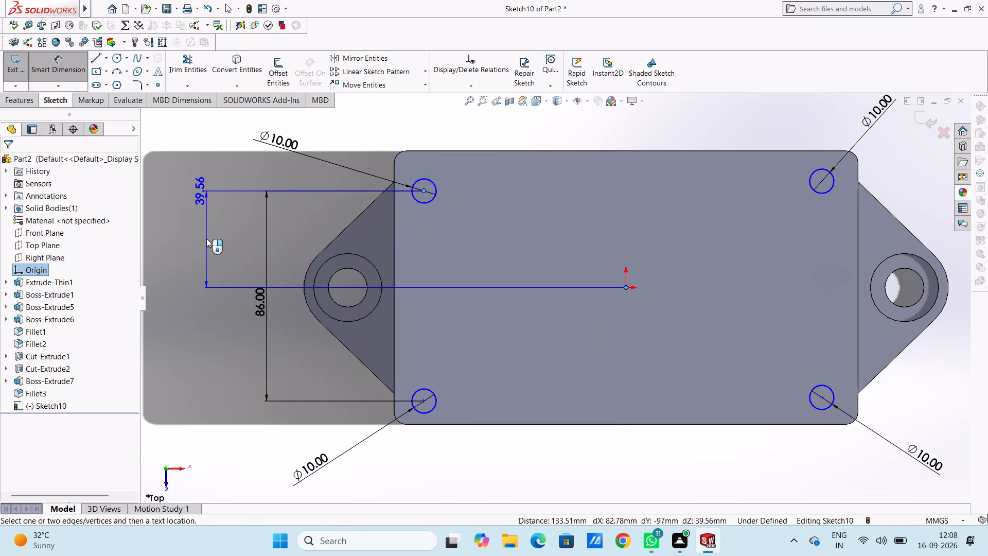
pyautogui.click(206, 238)
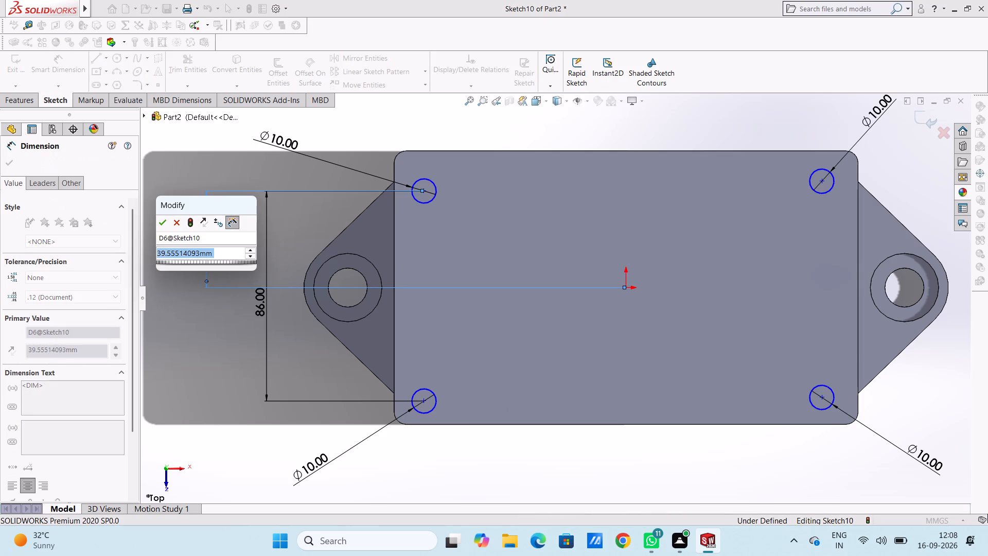
pyautogui.press('4')
pyautogui.press('3')
pyautogui.press('Return')
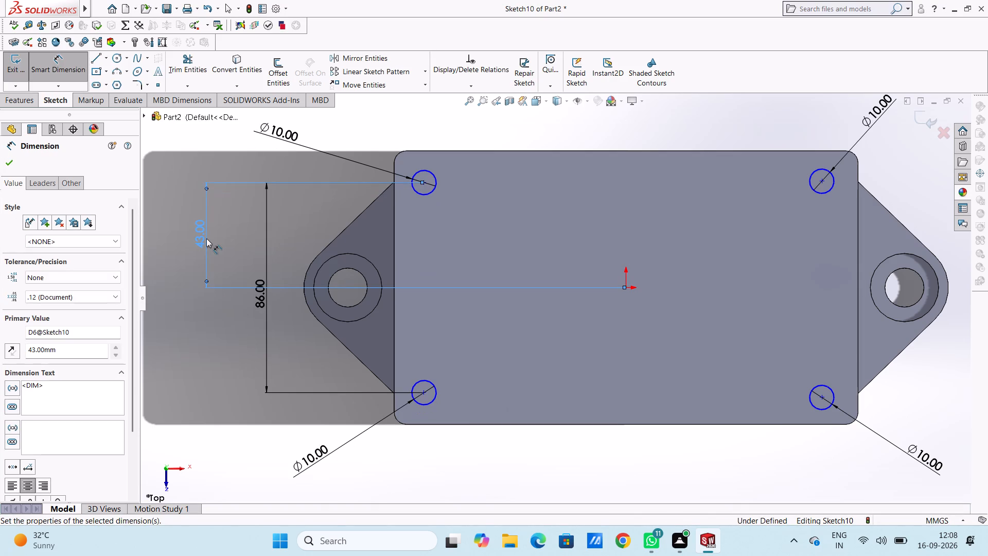
pyautogui.click(222, 366)
# Dimension the vertical distance from the origin to the lower-left circle's centre.
pyautogui.click(626, 286)
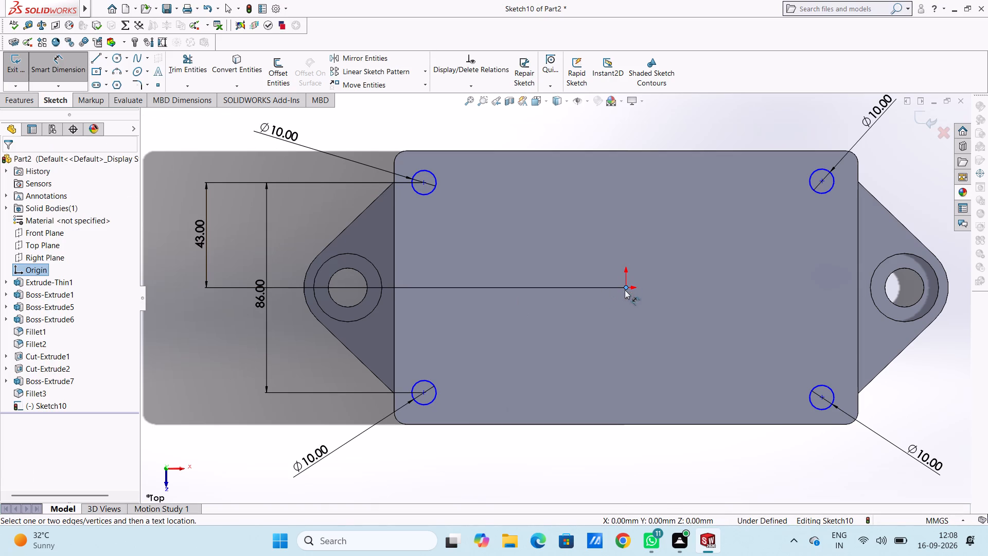
pyautogui.click(422, 391)
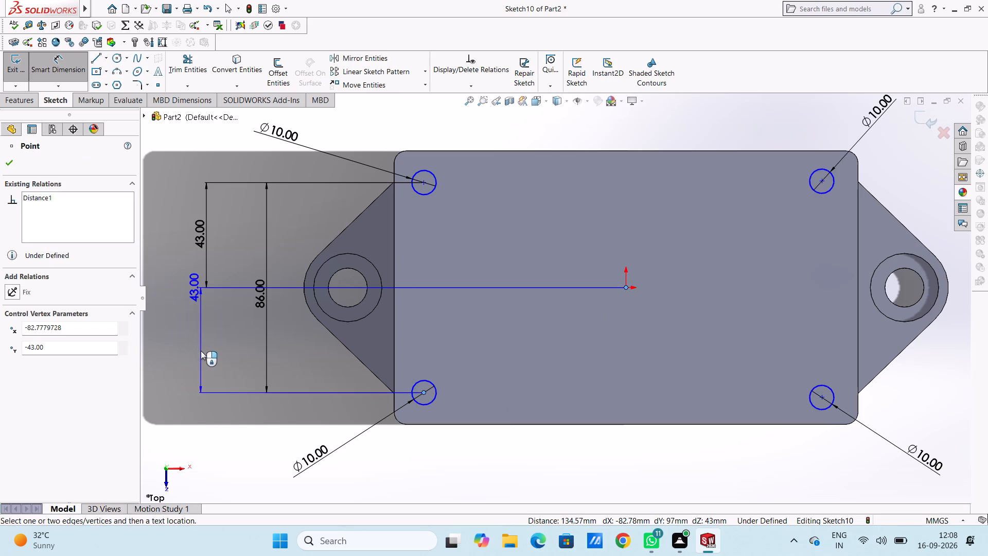
pyautogui.click(208, 351)
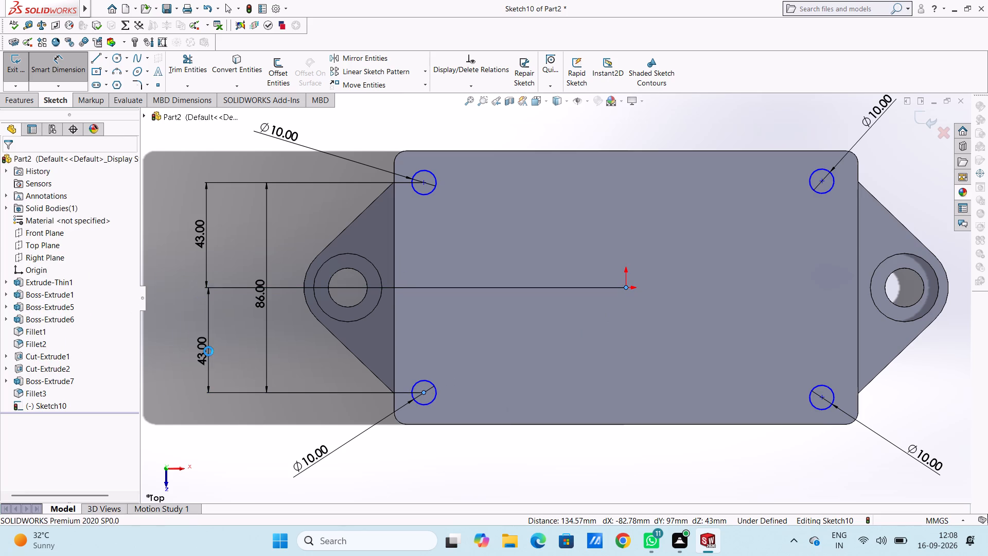
pyautogui.click(163, 337)
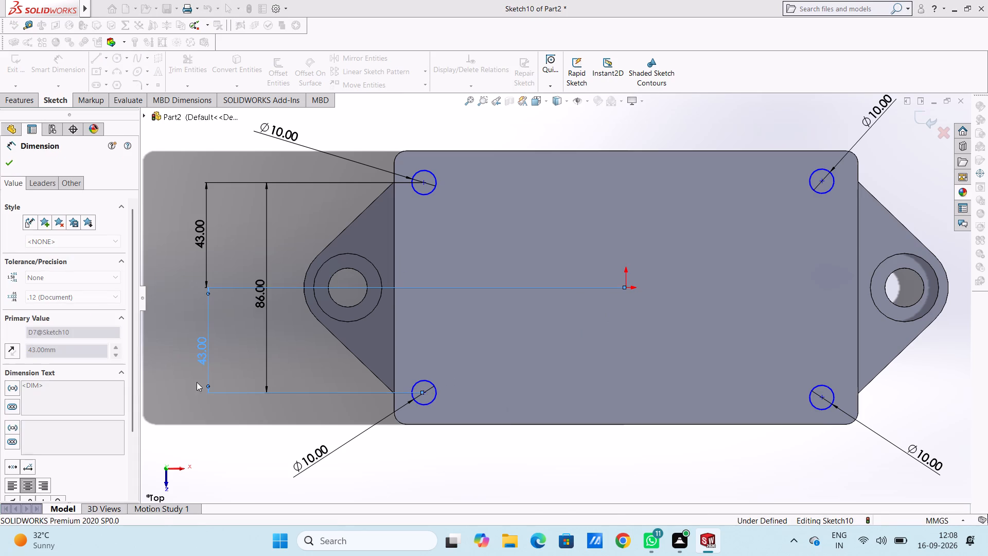
pyautogui.click(201, 387)
# Dimension the upper-right circle's centre at a vertical distance of 43 mm from the origin.
pyautogui.scroll(-1, 694, 320)
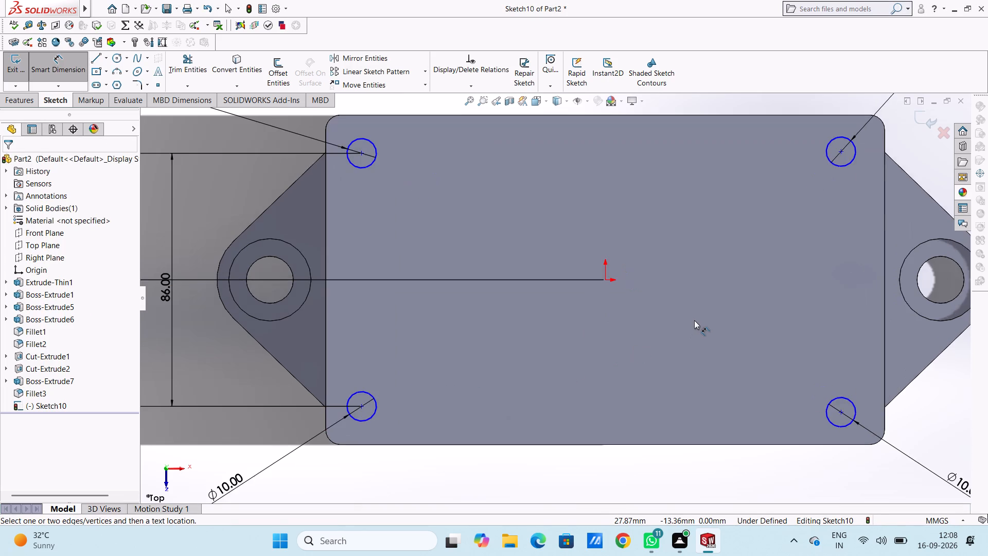
pyautogui.scroll(4, 694, 320)
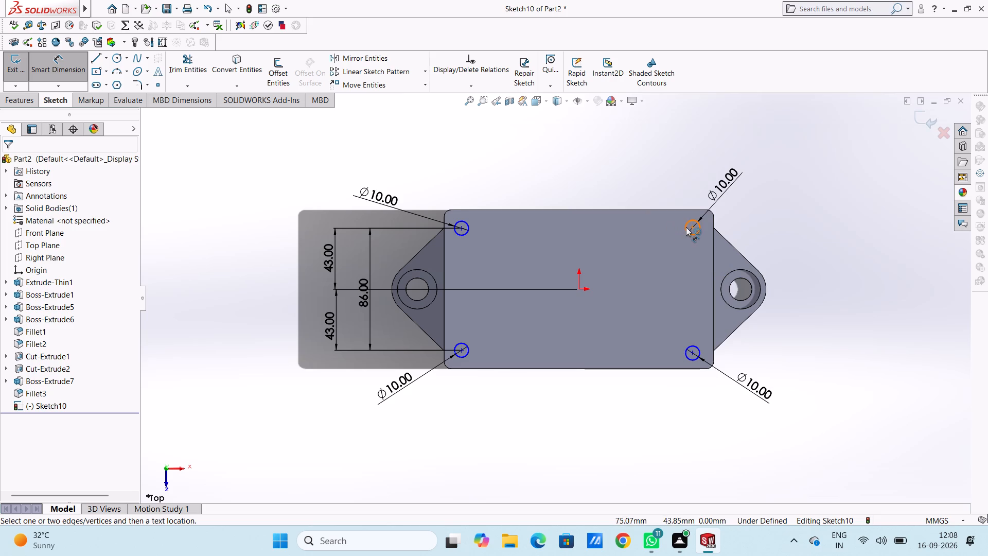
pyautogui.click(690, 228)
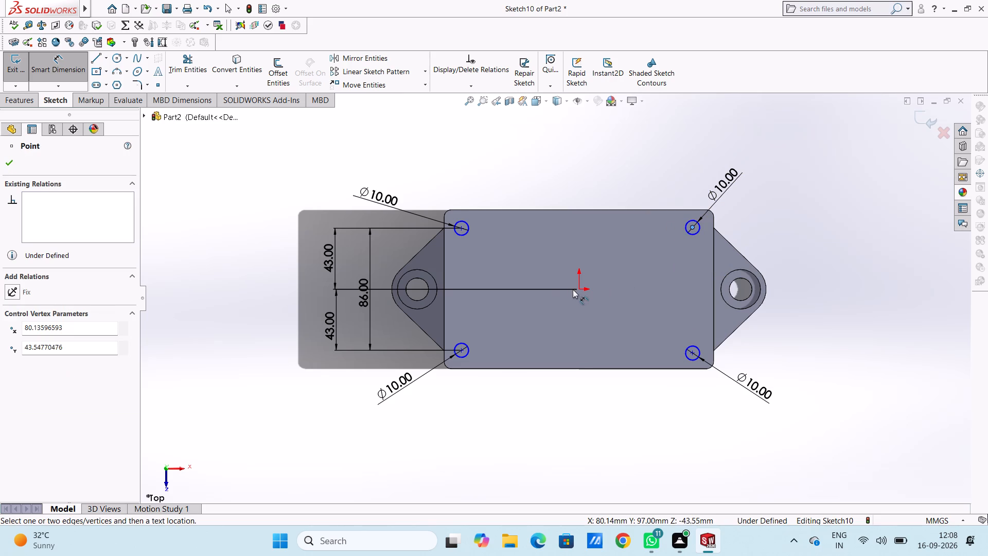
pyautogui.click(581, 288)
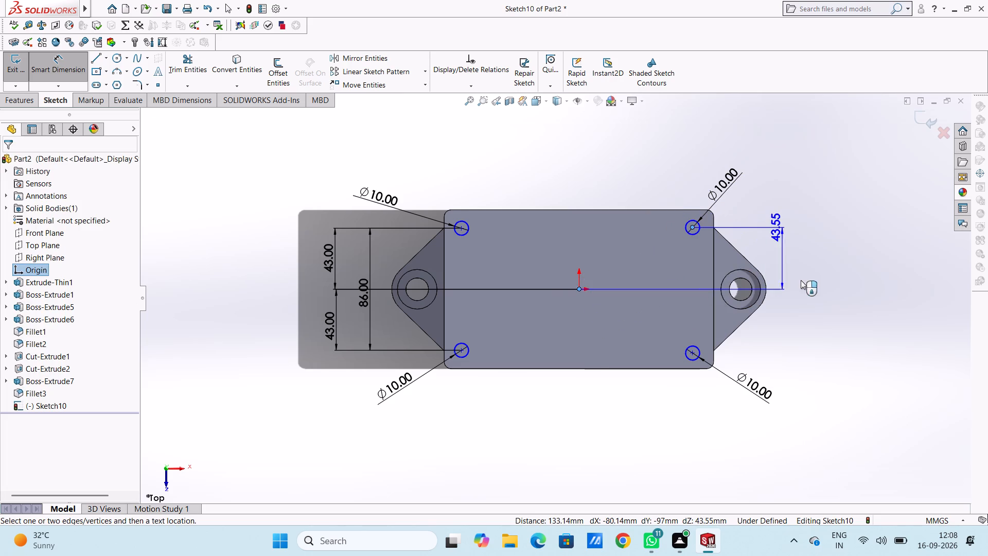
pyautogui.click(822, 280)
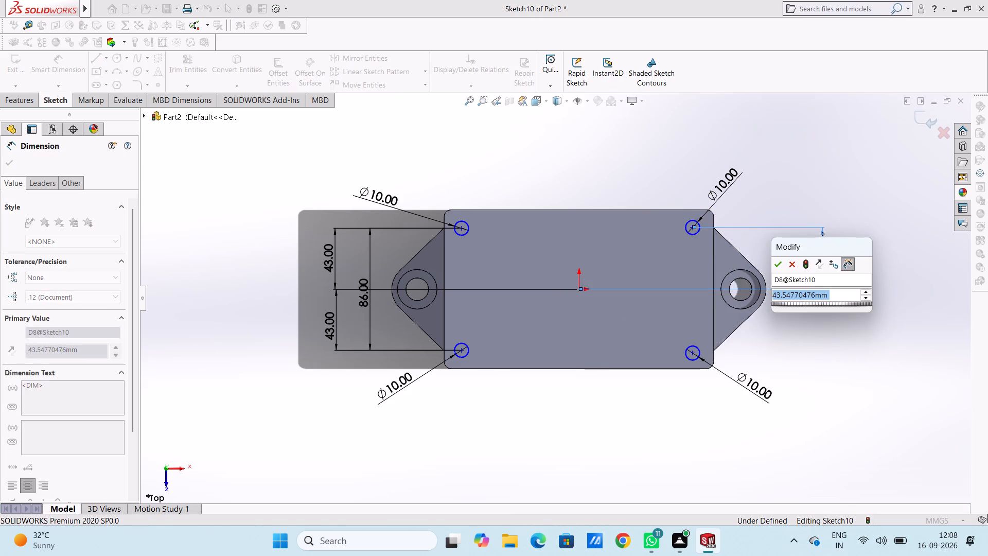
pyautogui.write('43')
pyautogui.press('Return')
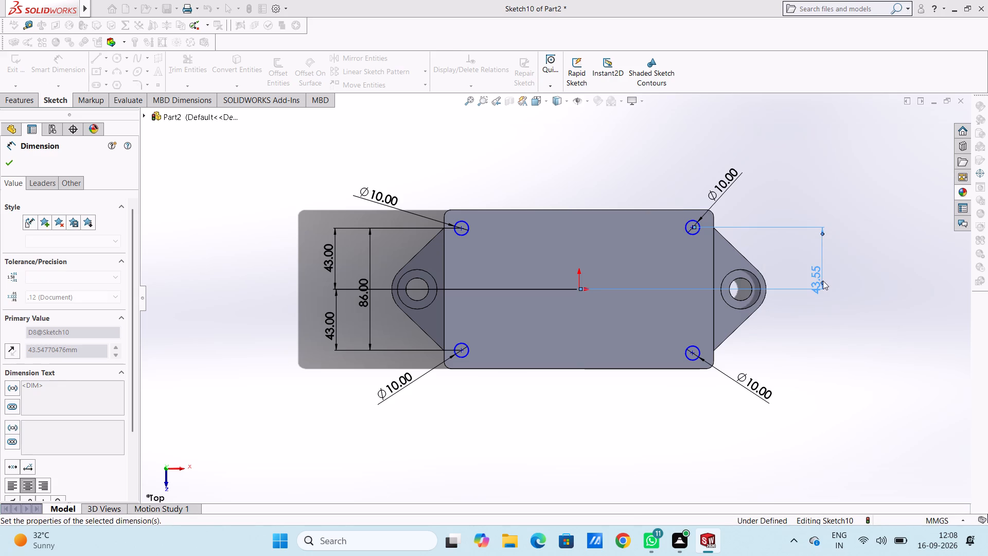
pyautogui.click(836, 352)
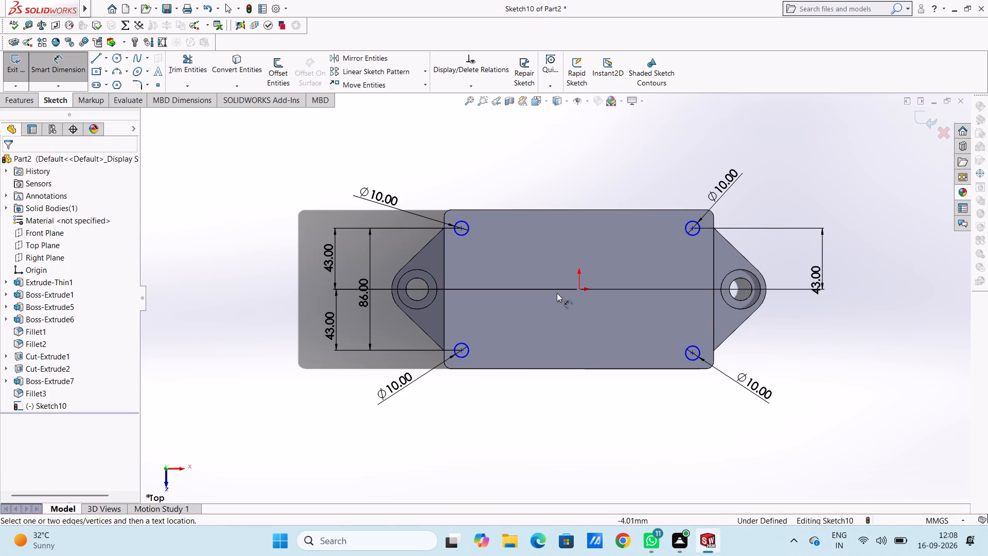
# Dimension the lower-right circle's centre at a vertical distance of 43 mm from the origin.
pyautogui.click(581, 289)
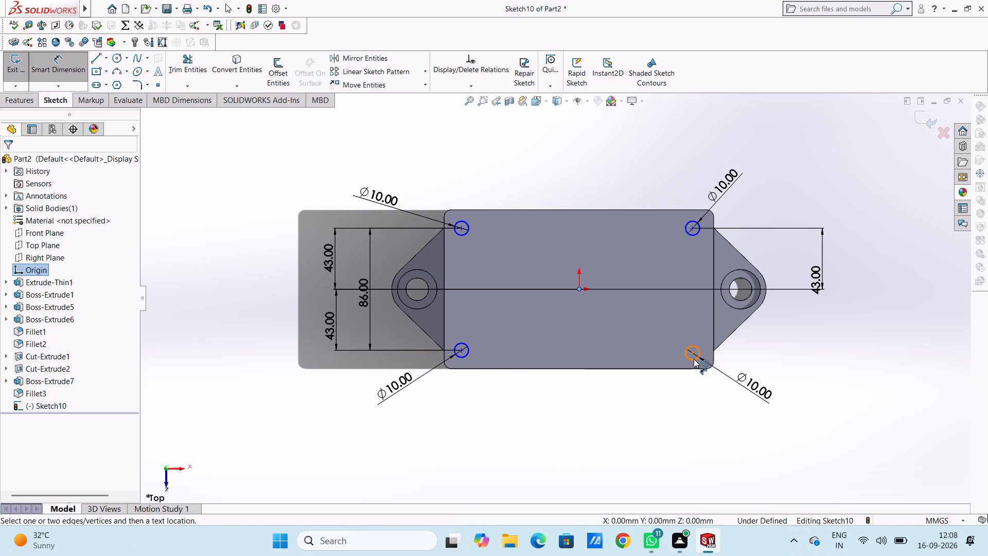
pyautogui.click(694, 355)
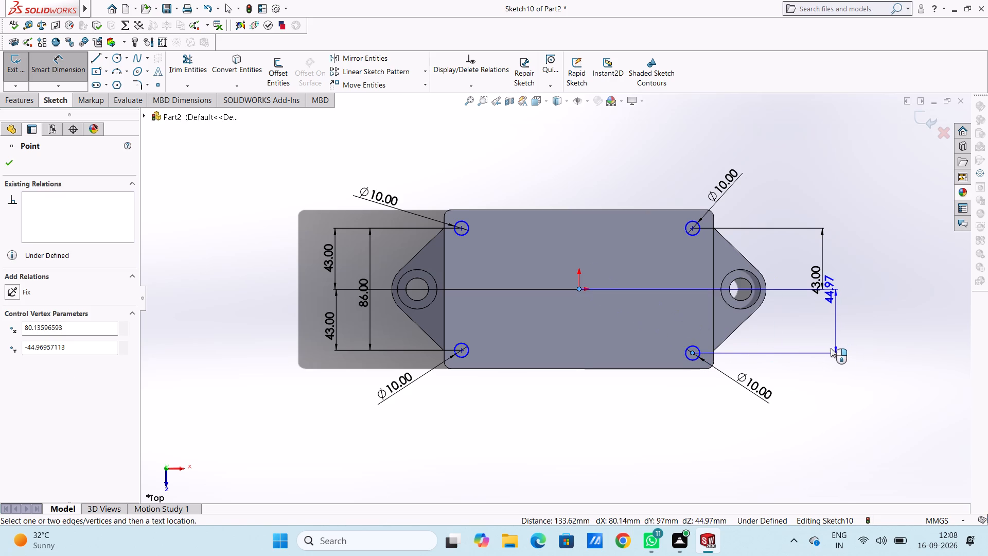
pyautogui.click(825, 349)
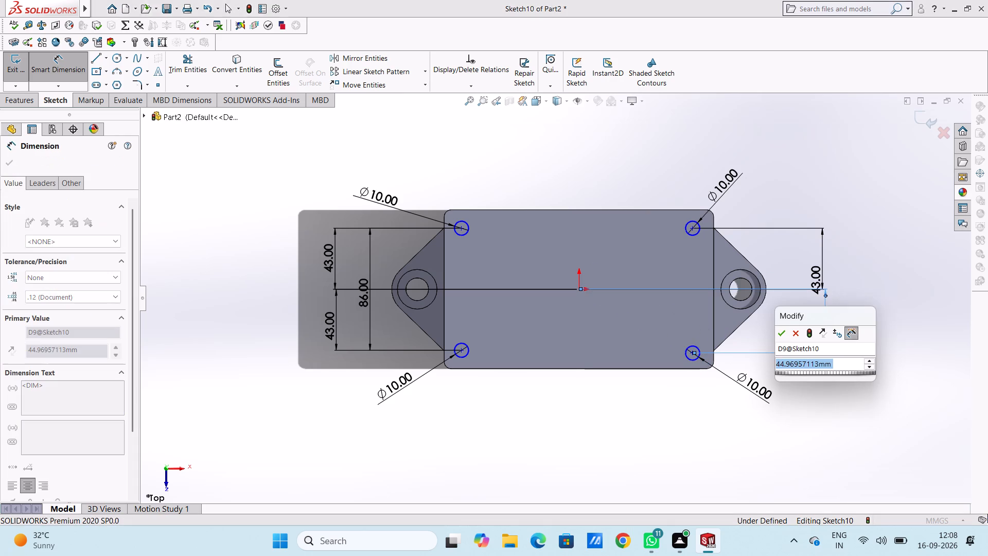
pyautogui.write('43')
pyautogui.press('Return')
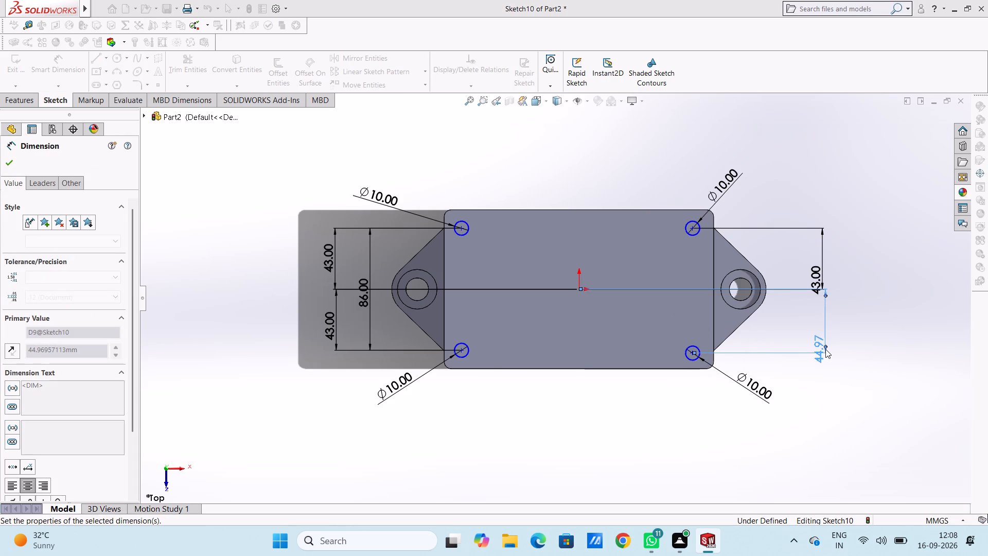
# Dimension the vertical distance between the upper-right and lower-right circles' centres.
pyautogui.click(788, 332)
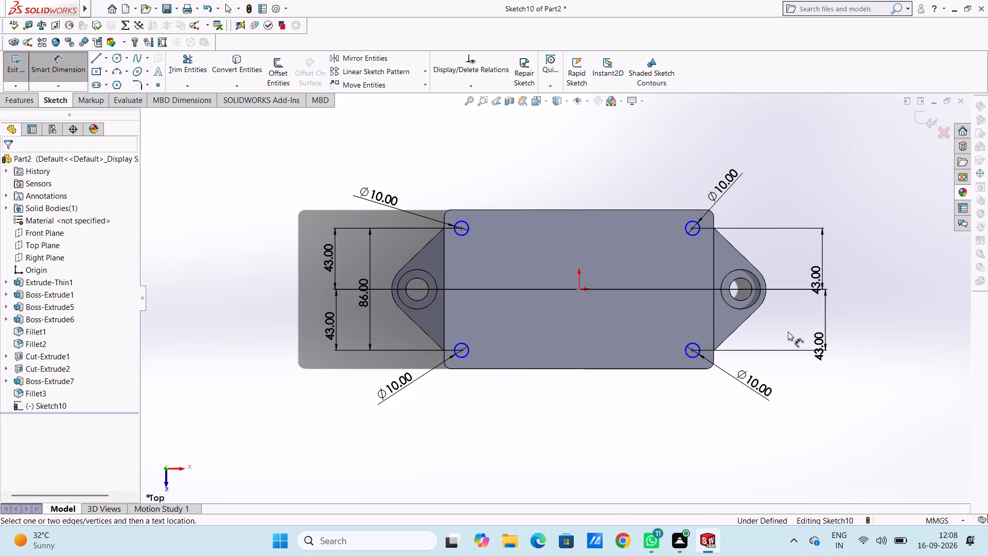
pyautogui.click(694, 229)
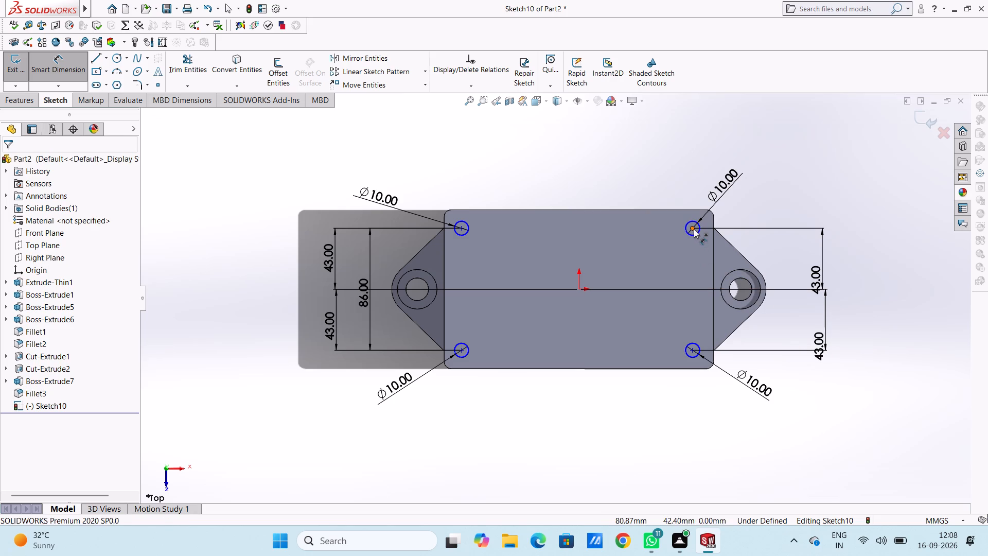
pyautogui.click(692, 351)
pyautogui.click(884, 326)
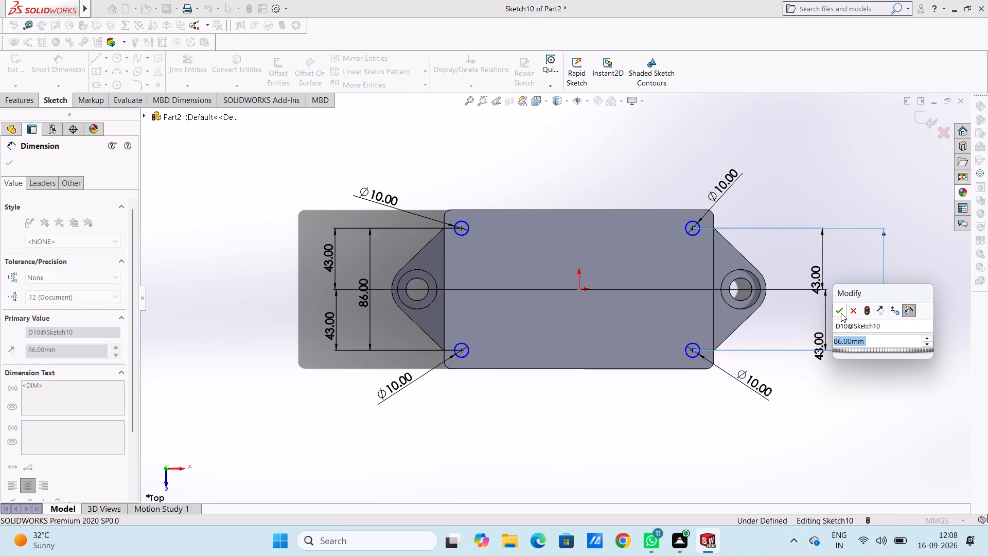
pyautogui.click(841, 313)
pyautogui.click(673, 442)
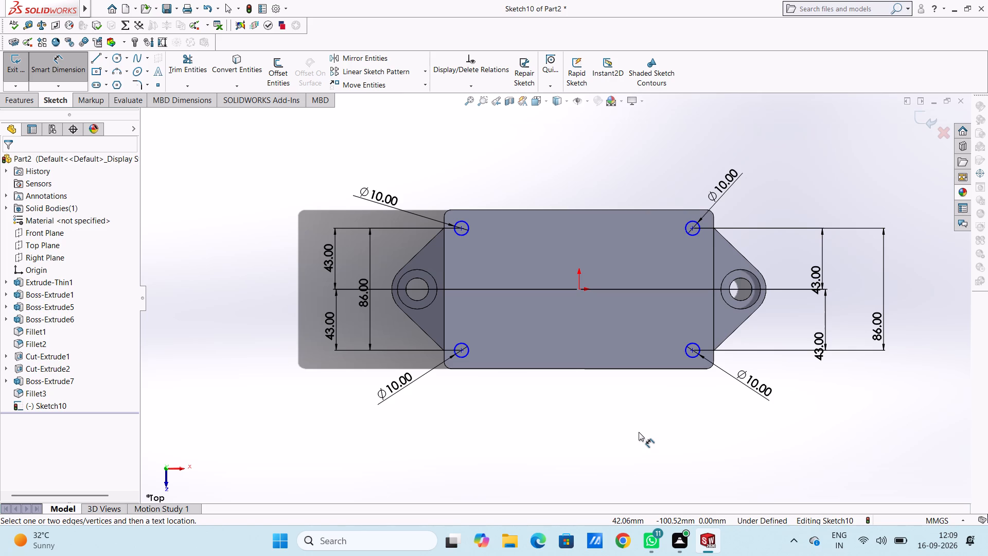
# Dimension the lower-left circle's centre at 12 mm from the plate's left edge.
pyautogui.scroll(-2, 639, 432)
pyautogui.scroll(2, 639, 432)
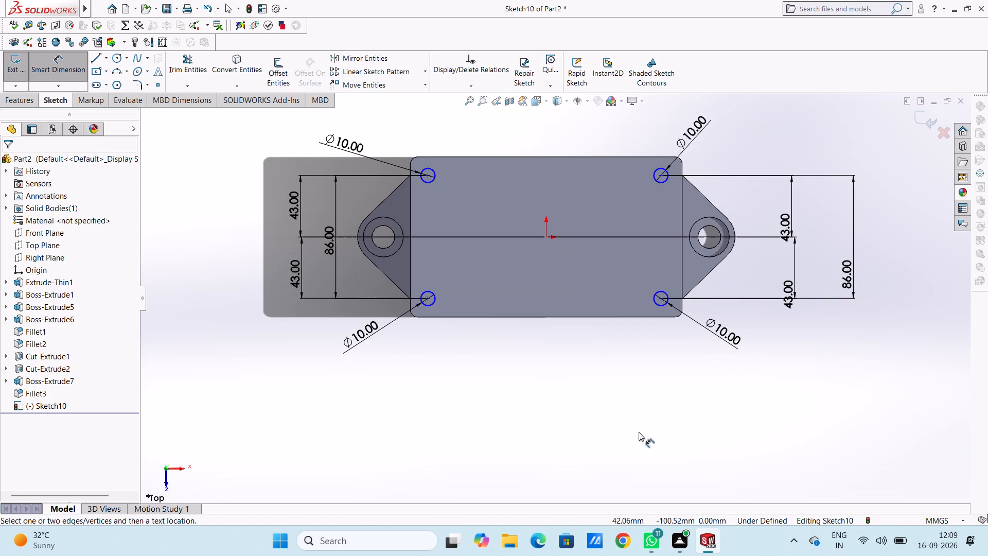
pyautogui.scroll(1, 639, 432)
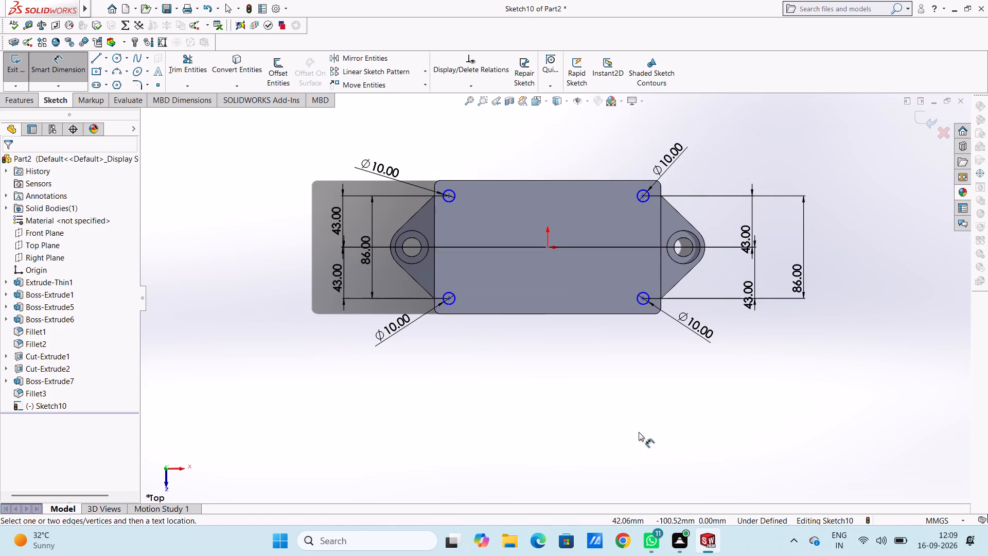
pyautogui.scroll(-3, 456, 318)
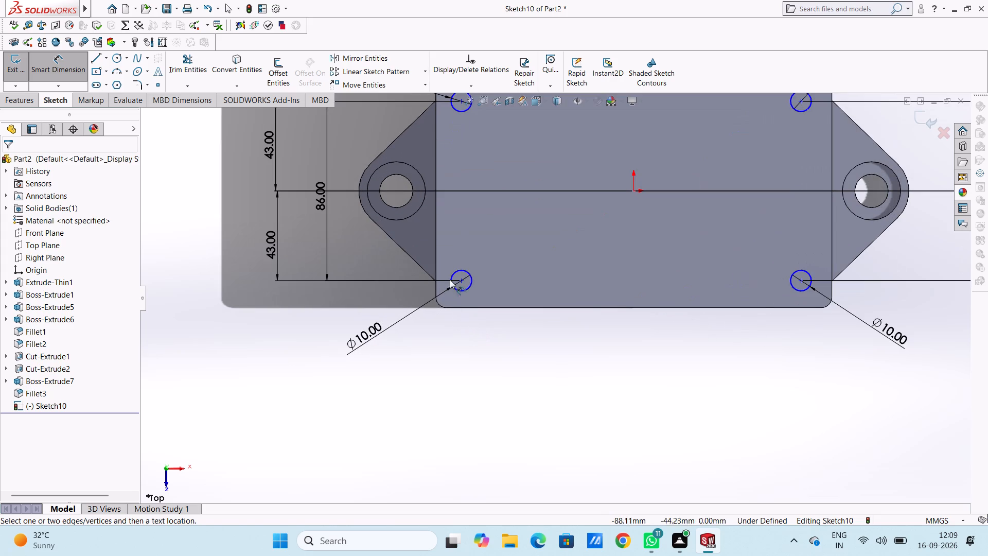
pyautogui.click(437, 273)
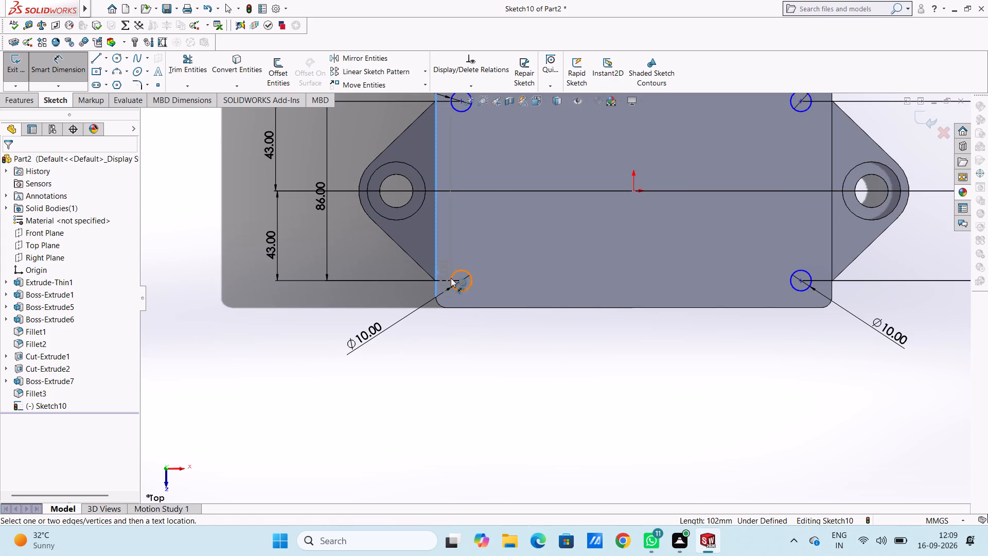
pyautogui.click(462, 281)
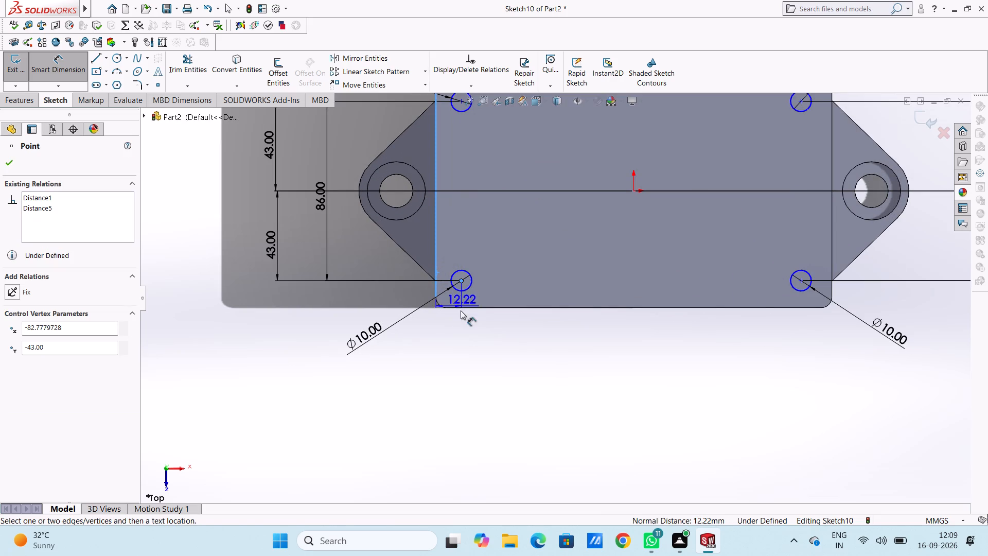
pyautogui.click(459, 351)
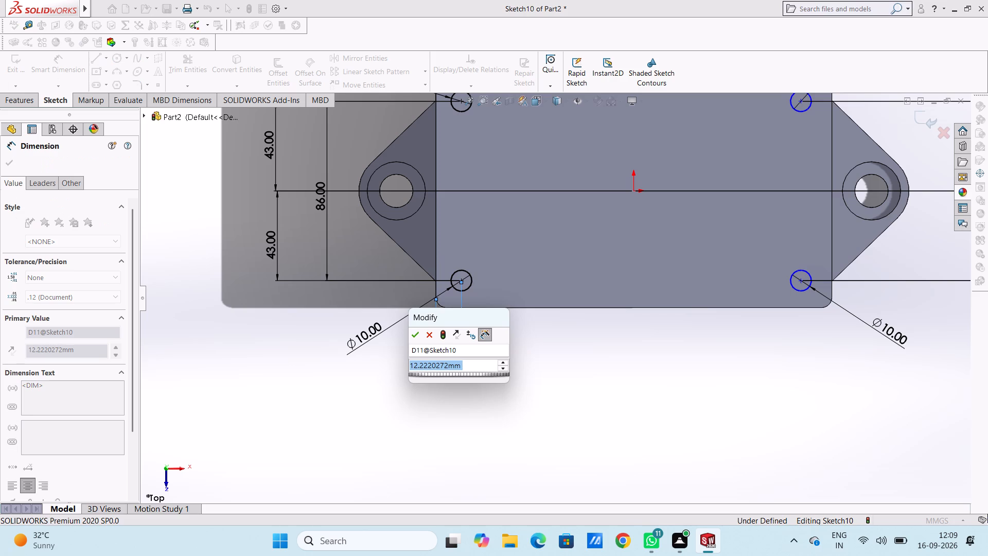
pyautogui.write('12')
pyautogui.press('Return')
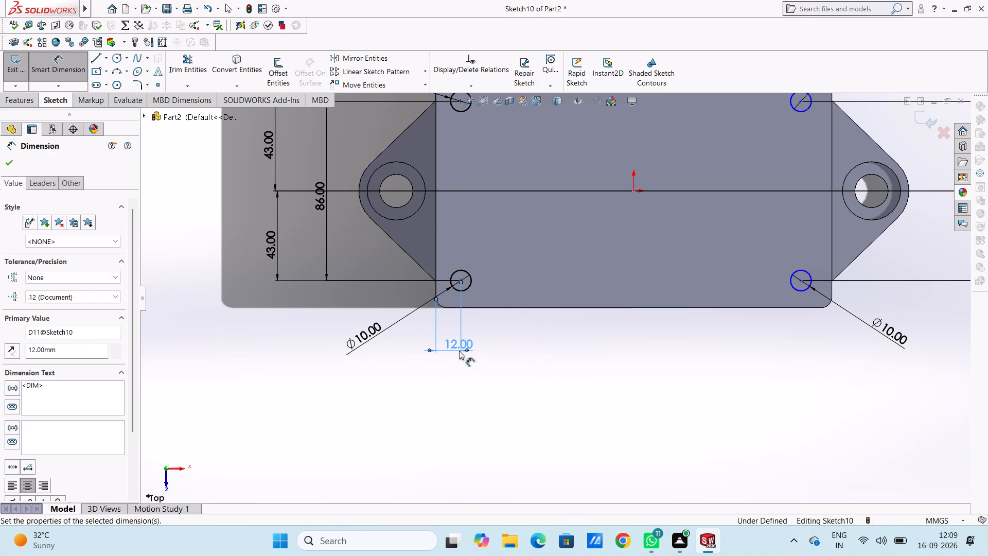
pyautogui.click(510, 344)
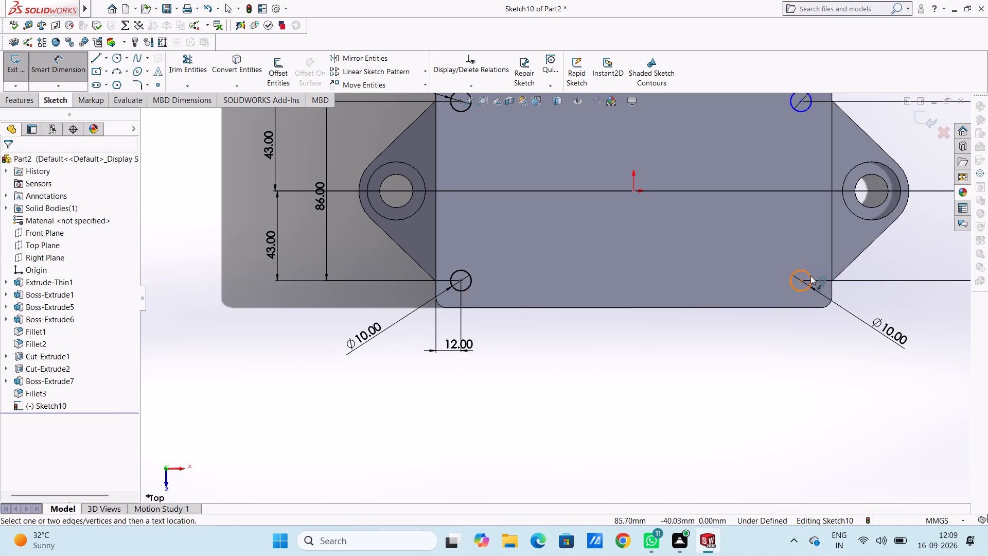
# Dimension the lower-right circle's centre at 12 mm from the plate's right edge.
pyautogui.click(802, 283)
pyautogui.click(831, 273)
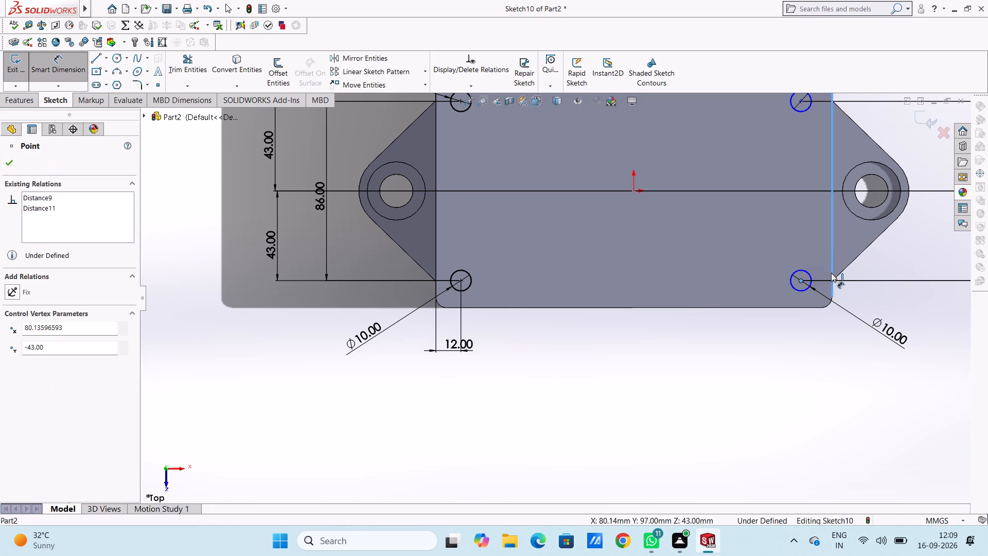
pyautogui.click(819, 359)
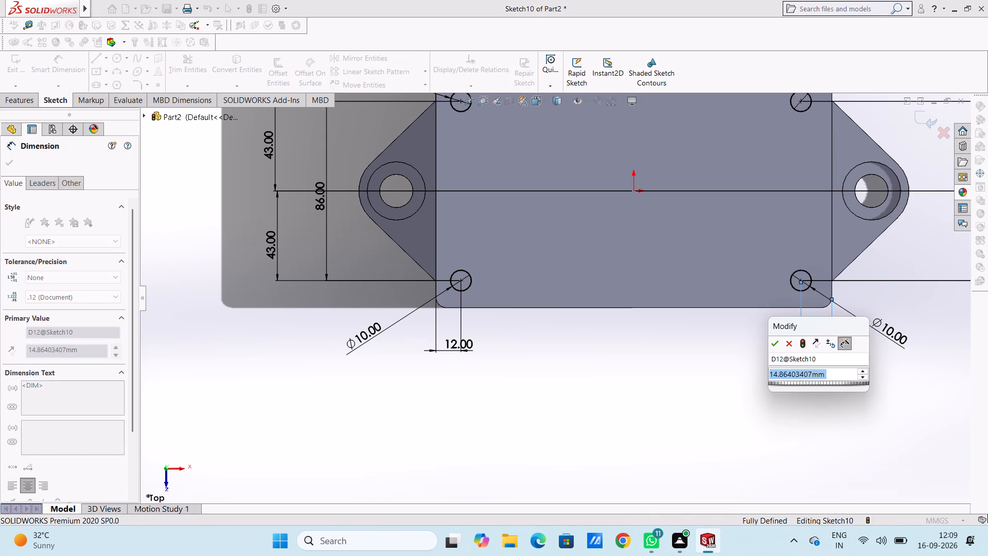
pyautogui.write('12')
pyautogui.press('Return')
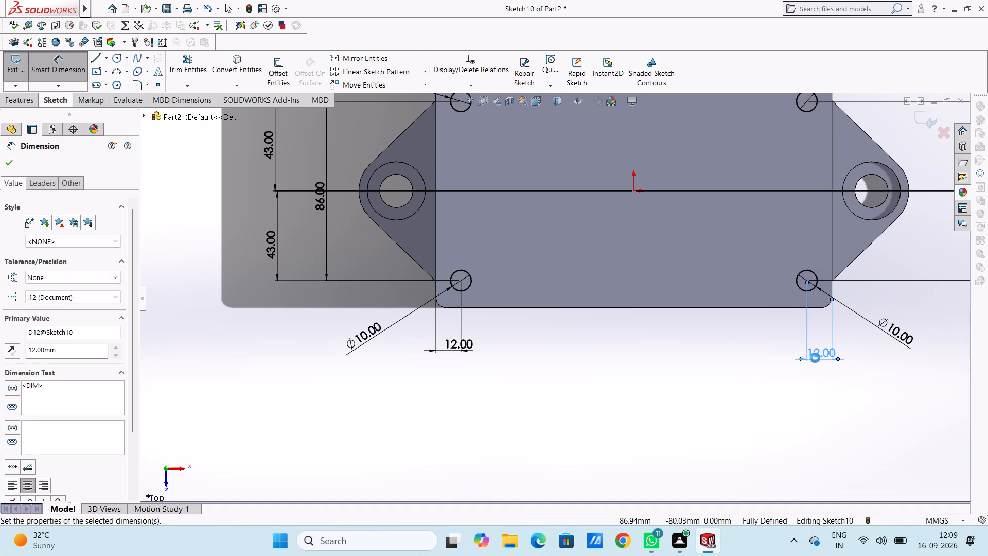
pyautogui.click(648, 367)
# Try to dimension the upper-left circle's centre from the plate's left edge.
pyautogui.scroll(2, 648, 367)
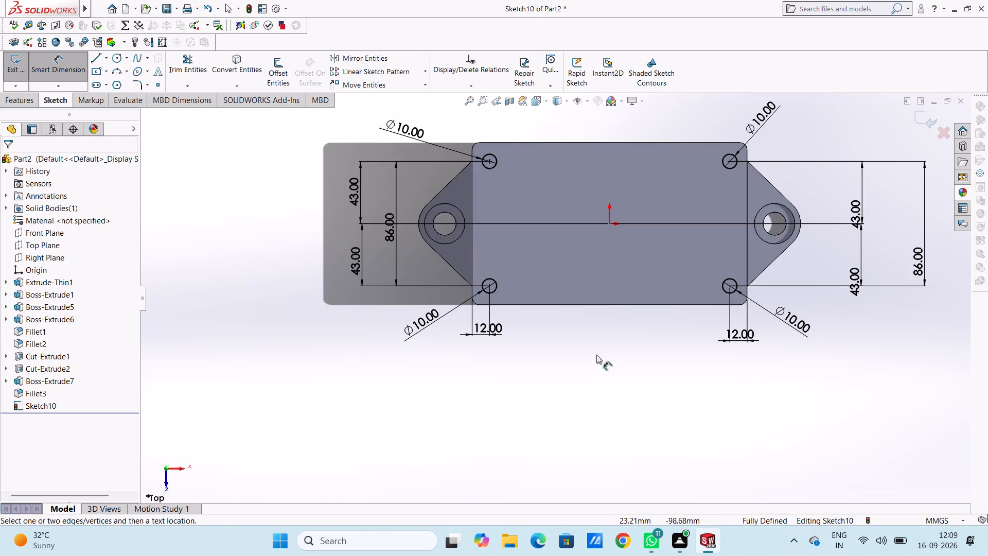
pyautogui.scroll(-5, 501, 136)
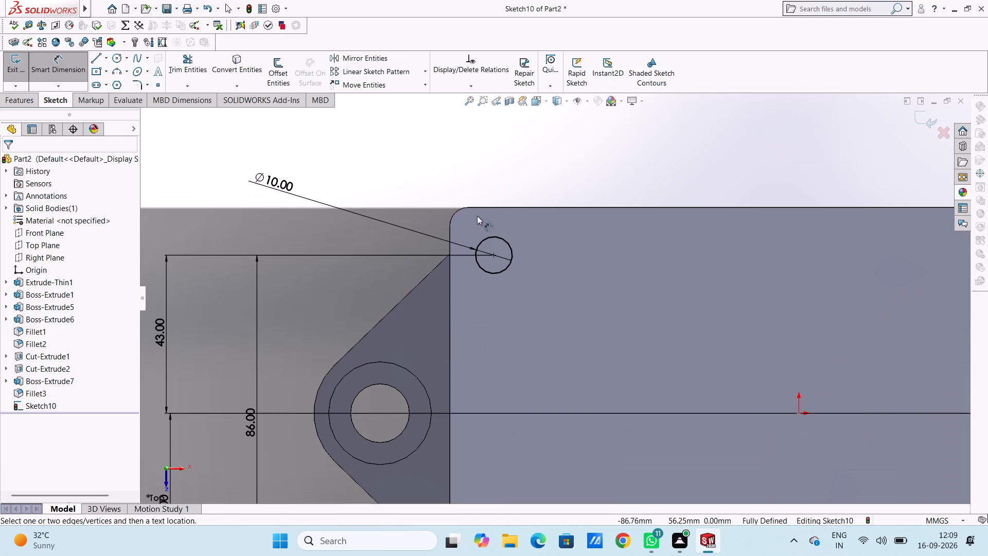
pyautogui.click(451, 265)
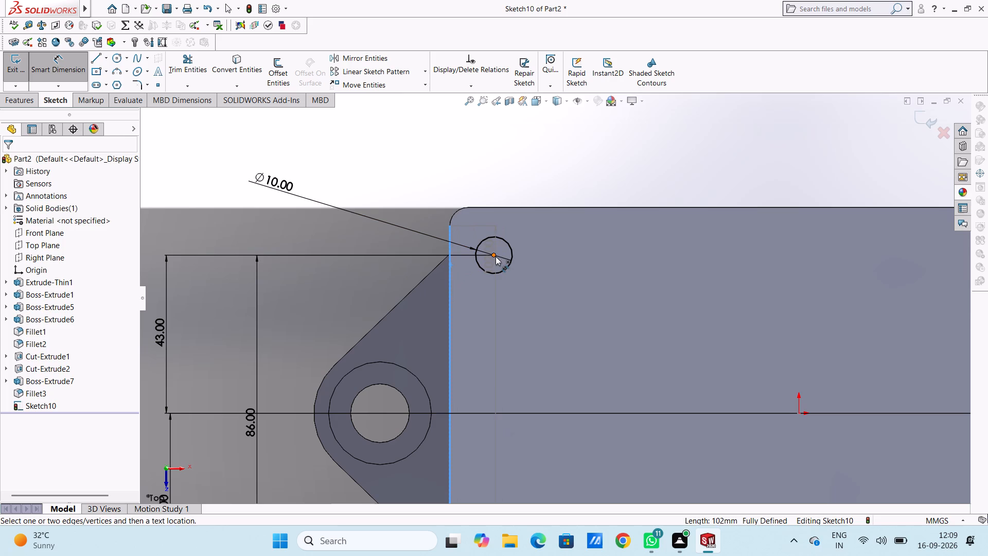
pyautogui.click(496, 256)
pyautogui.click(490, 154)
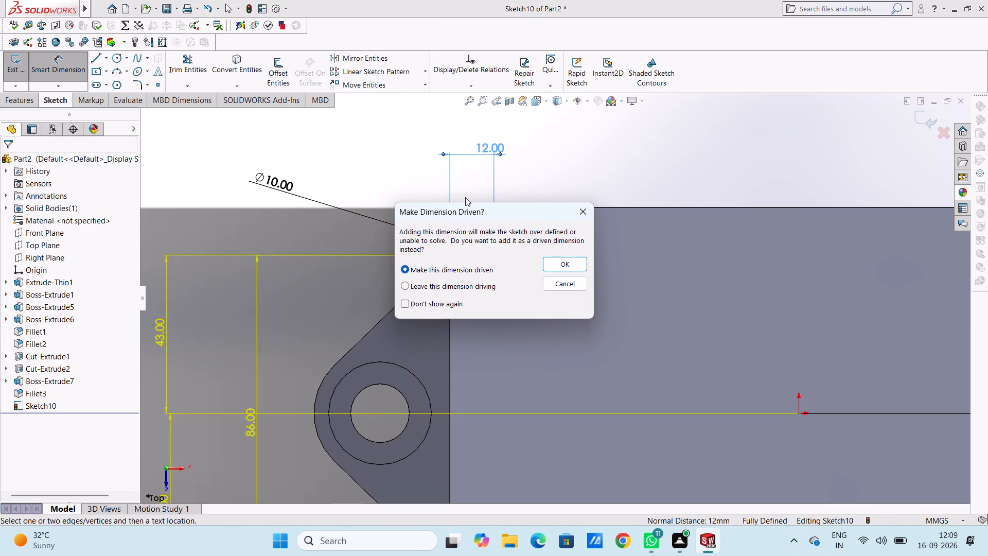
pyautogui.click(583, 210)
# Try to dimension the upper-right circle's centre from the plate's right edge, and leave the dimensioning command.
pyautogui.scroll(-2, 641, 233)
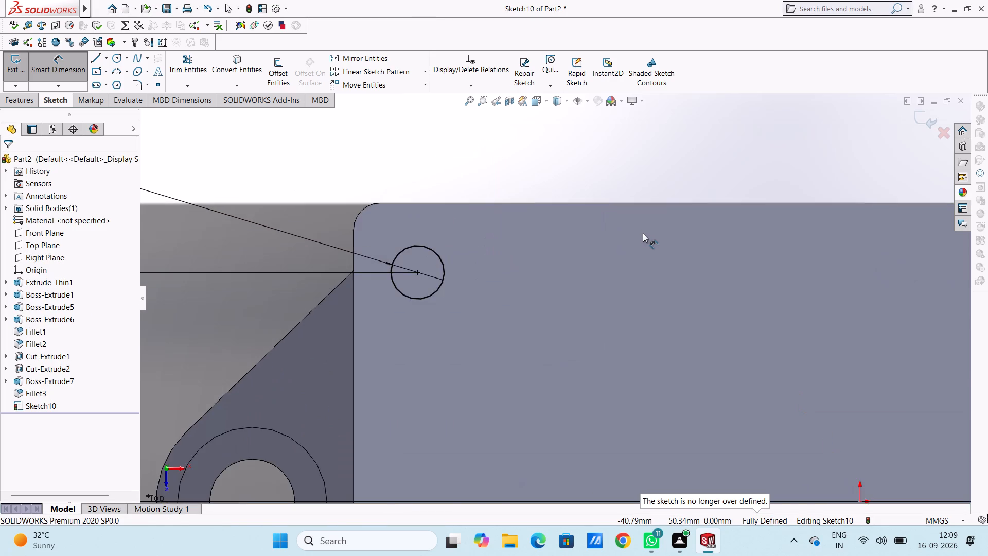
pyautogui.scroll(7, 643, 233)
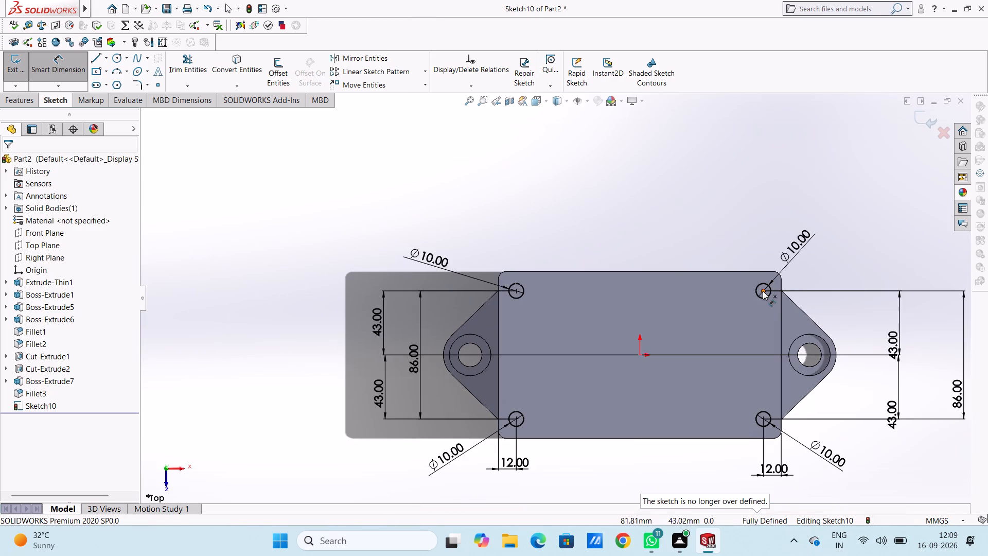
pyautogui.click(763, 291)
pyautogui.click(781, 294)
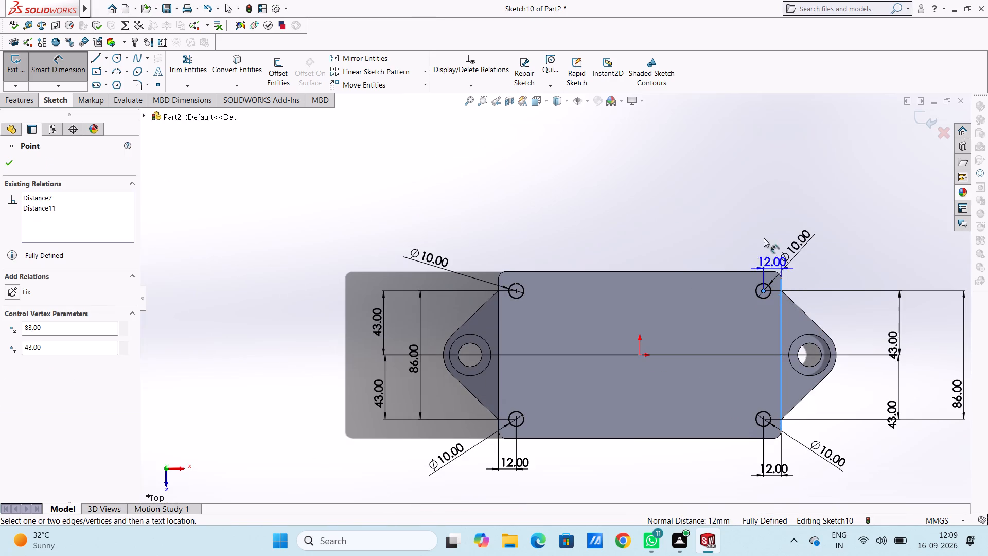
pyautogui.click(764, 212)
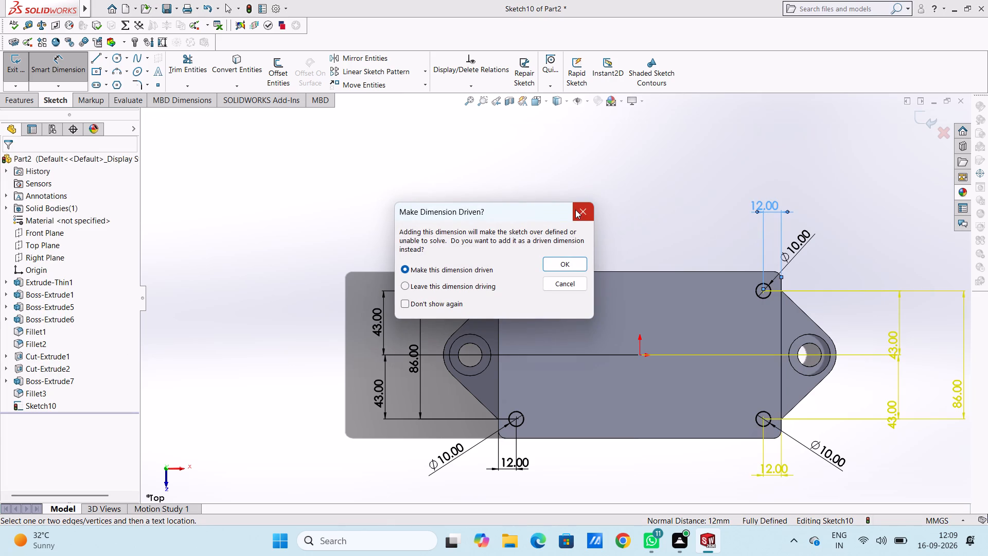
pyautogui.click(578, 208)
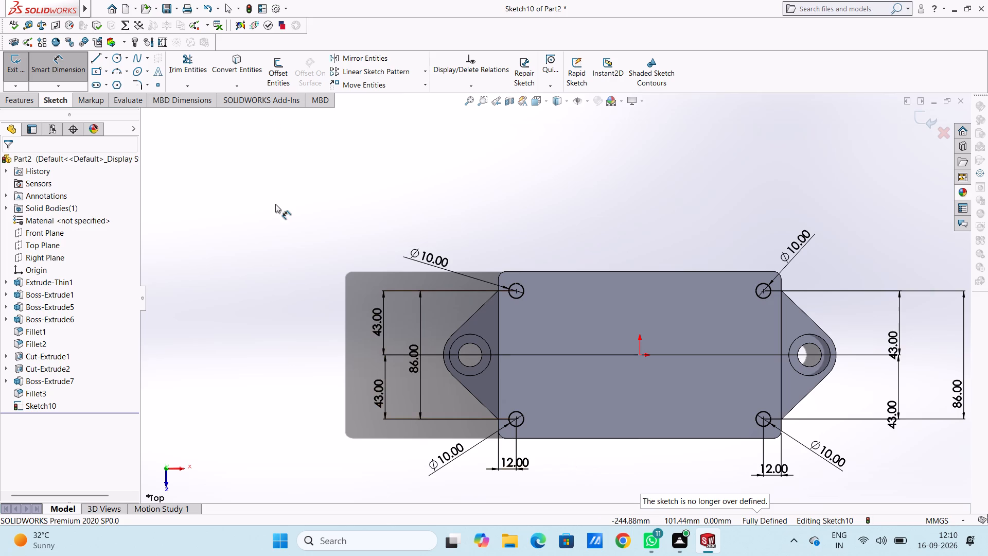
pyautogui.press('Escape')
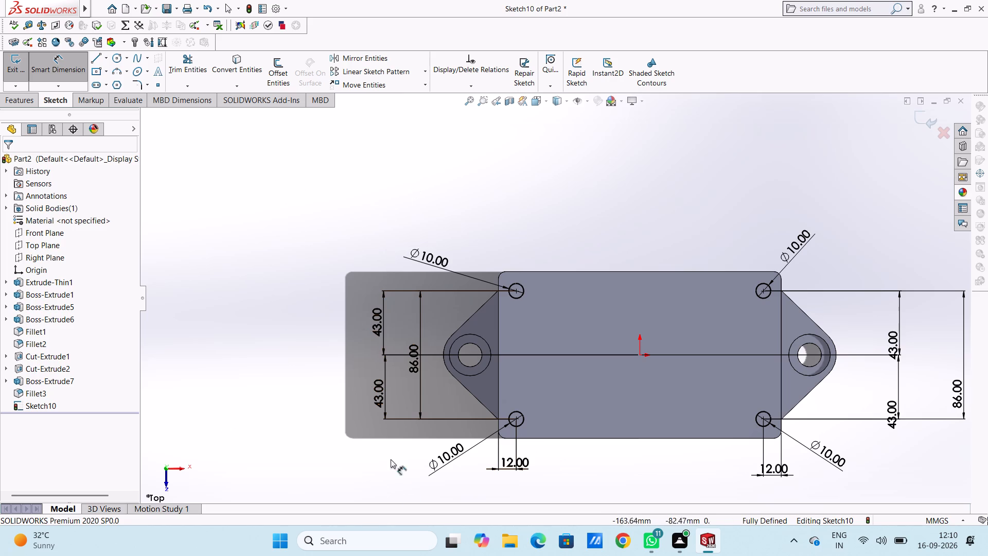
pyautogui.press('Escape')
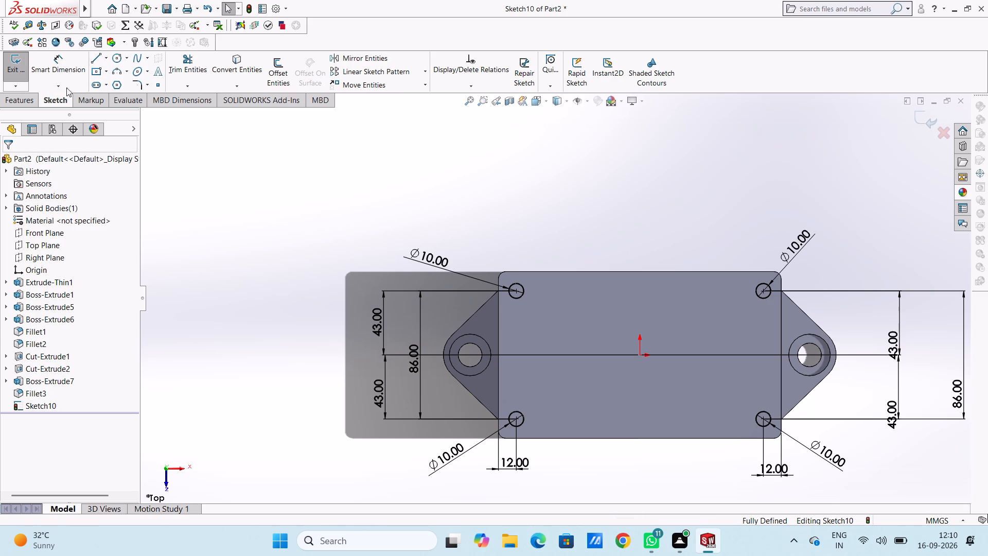
# Sketch 10 mm radius circles concentric with the lower-left and upper-left 10 mm diameter circles on the plate.
pyautogui.click(113, 60)
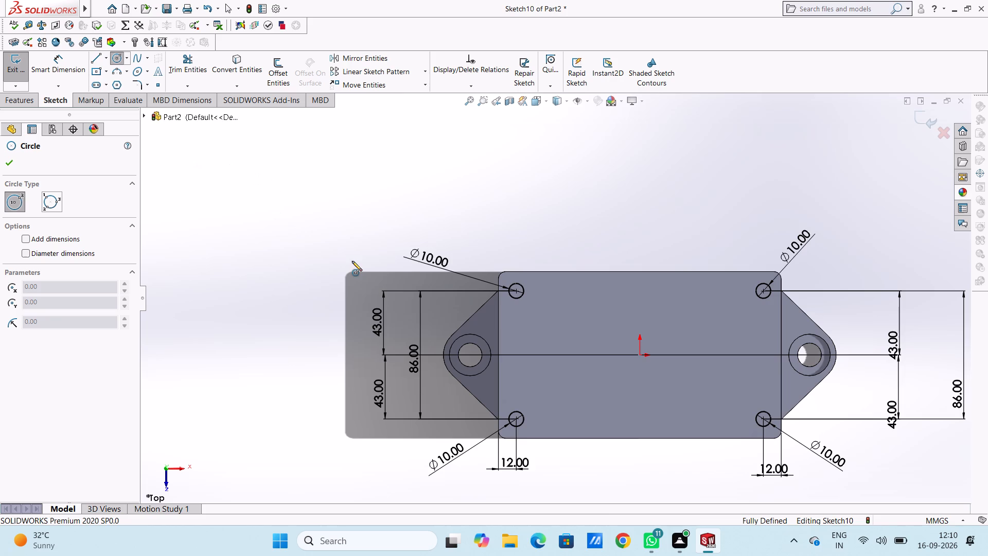
pyautogui.scroll(-2, 515, 433)
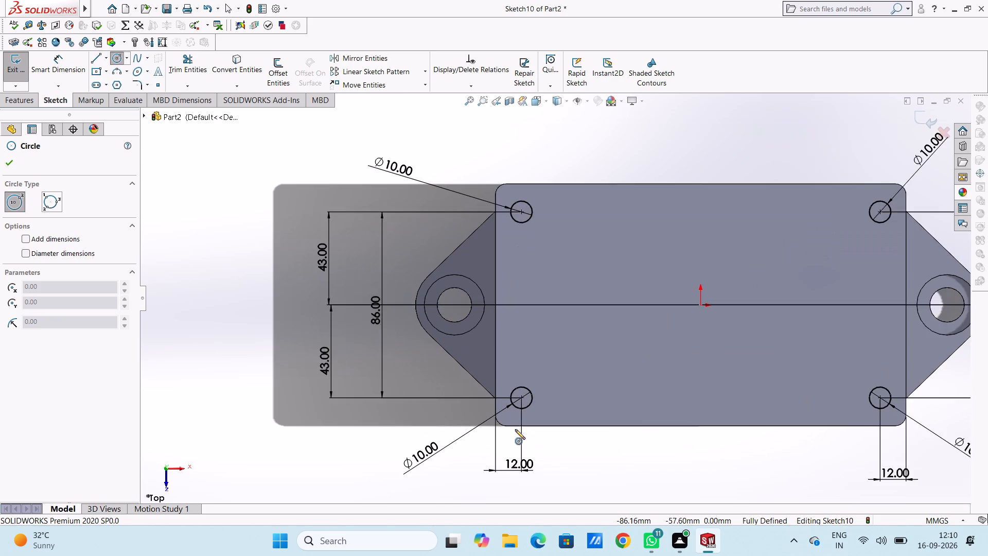
pyautogui.scroll(-1, 515, 429)
pyautogui.click(525, 385)
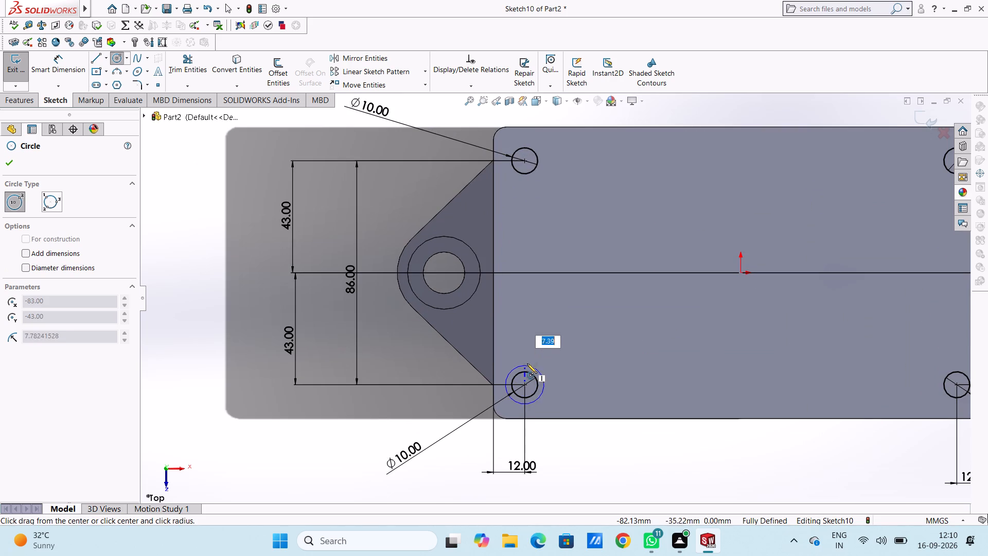
pyautogui.write('10')
pyautogui.press('Return')
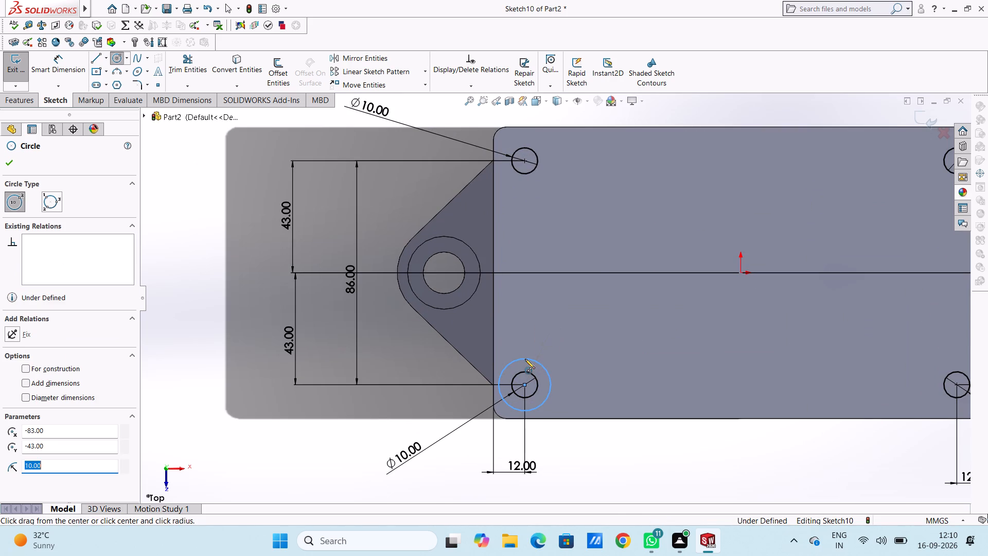
pyautogui.click(522, 159)
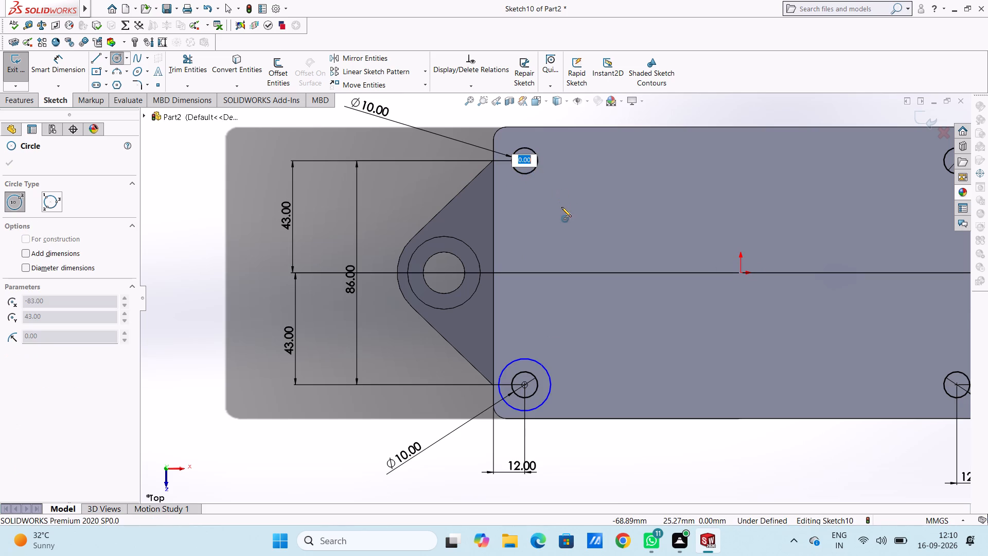
pyautogui.write('10')
pyautogui.press('Return')
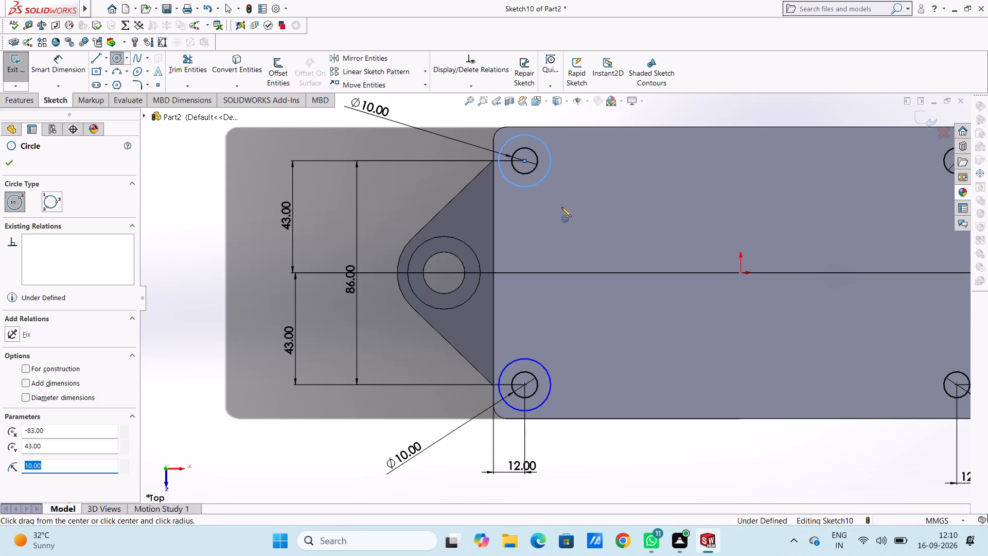
# Sketch 10 mm radius circles concentric with the lower-right and upper-right 10 mm diameter circles, and leave the Circle command.
pyautogui.click(956, 385)
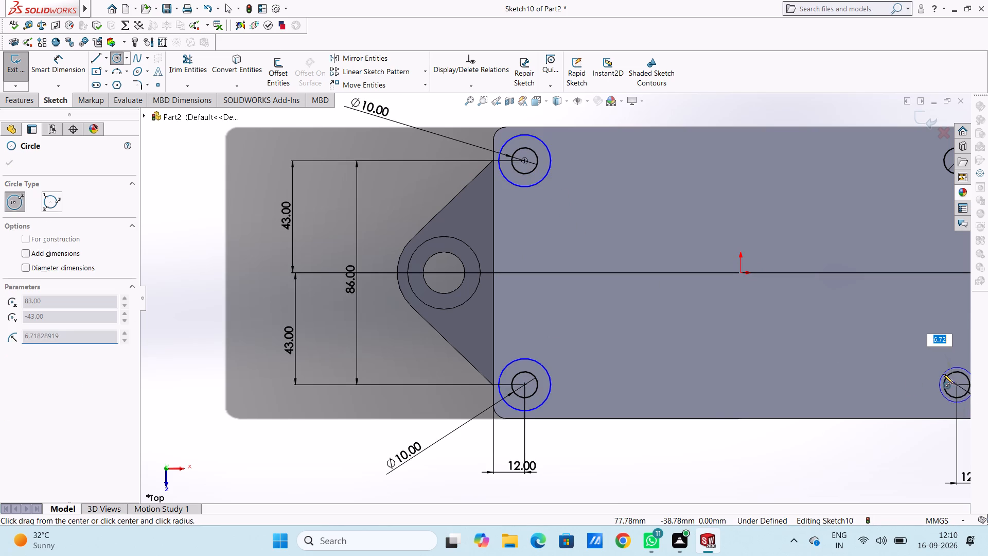
pyautogui.write('10')
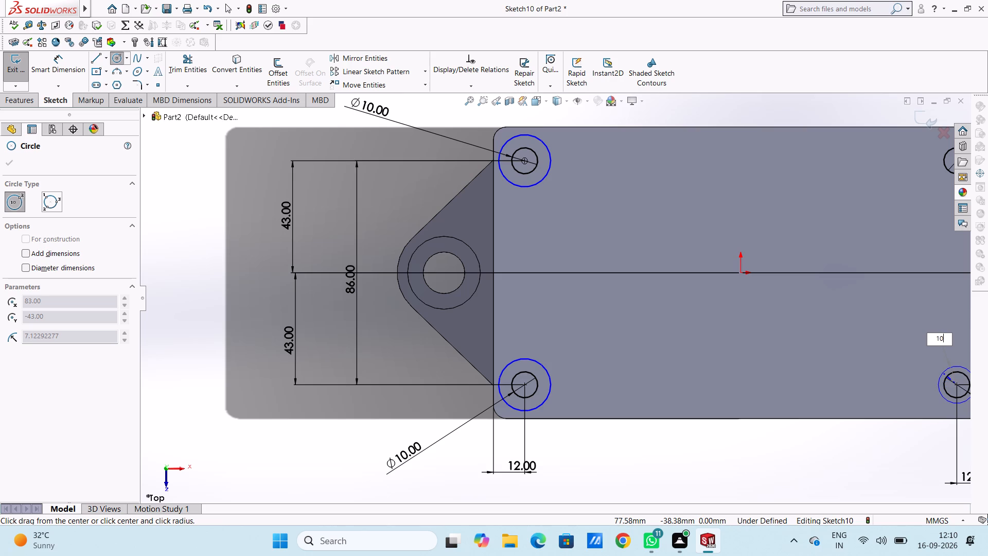
pyautogui.press('Return')
pyautogui.scroll(3, 903, 376)
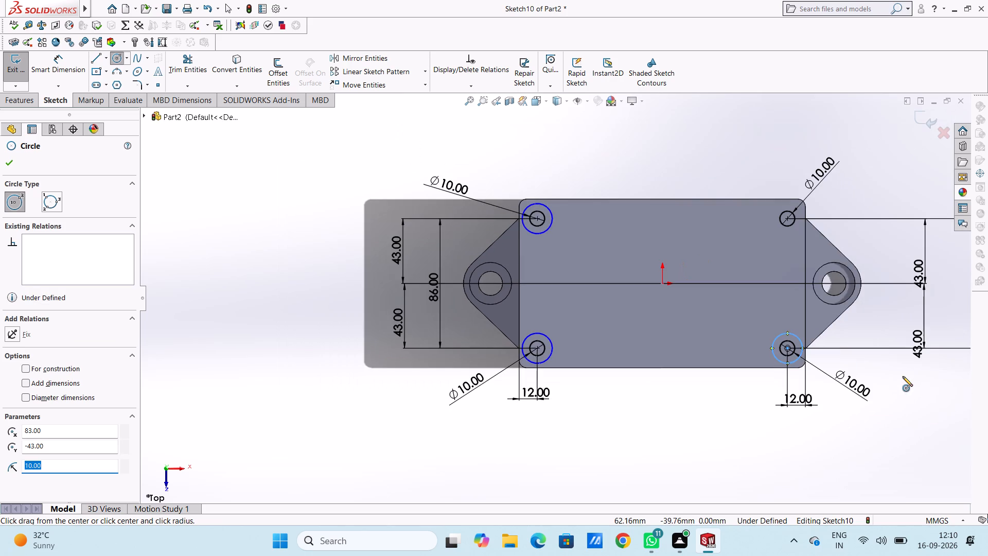
pyautogui.scroll(-4, 821, 248)
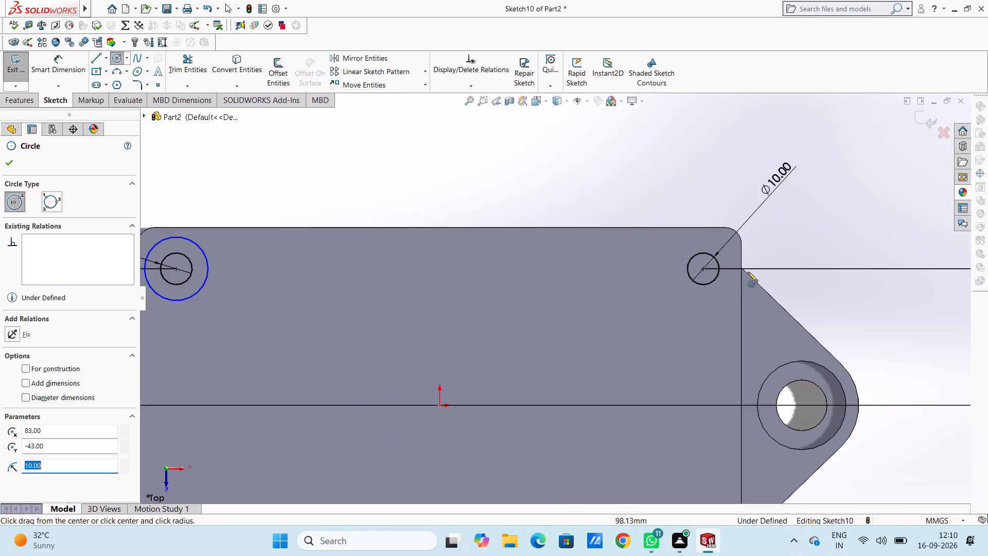
pyautogui.click(703, 269)
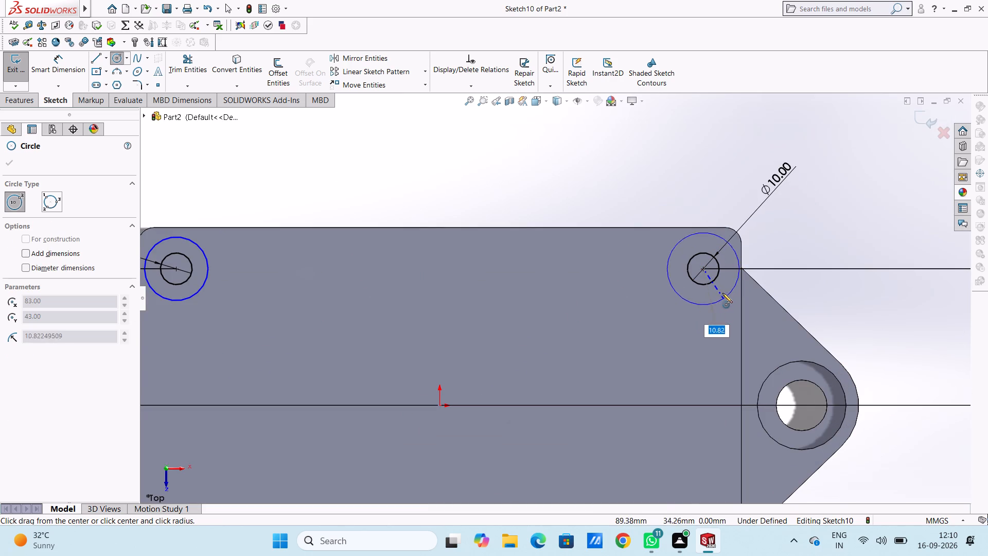
pyautogui.write('10')
pyautogui.press('Return')
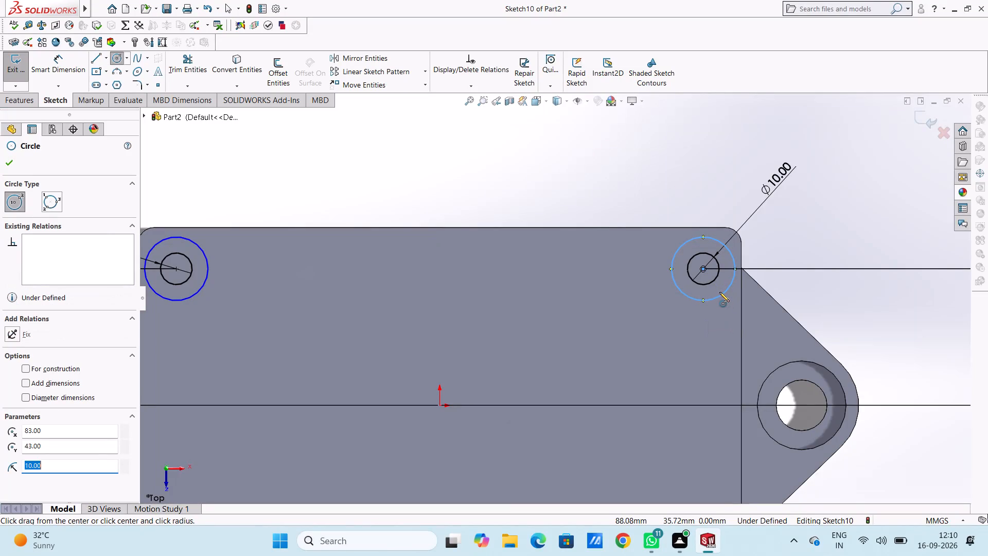
pyautogui.press('Escape')
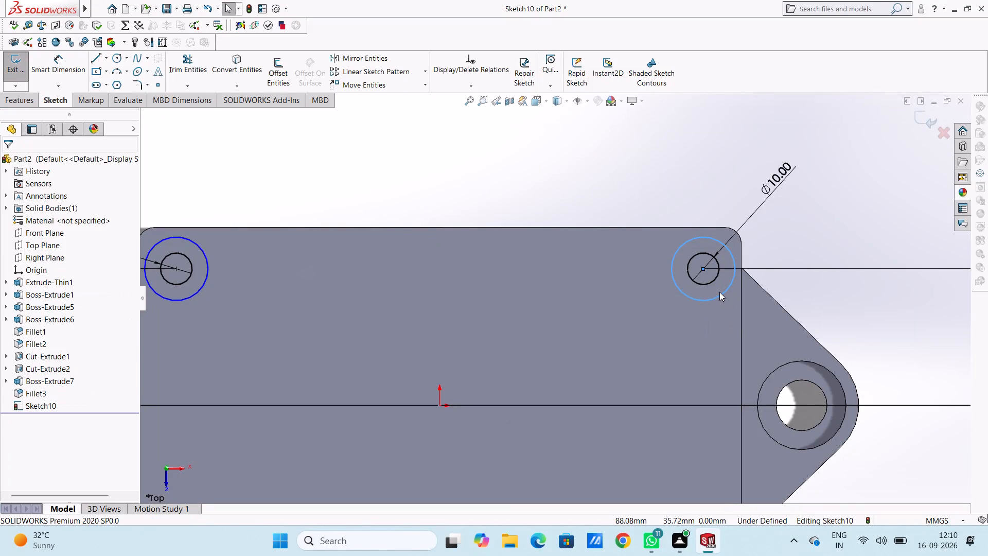
pyautogui.scroll(-4, 717, 292)
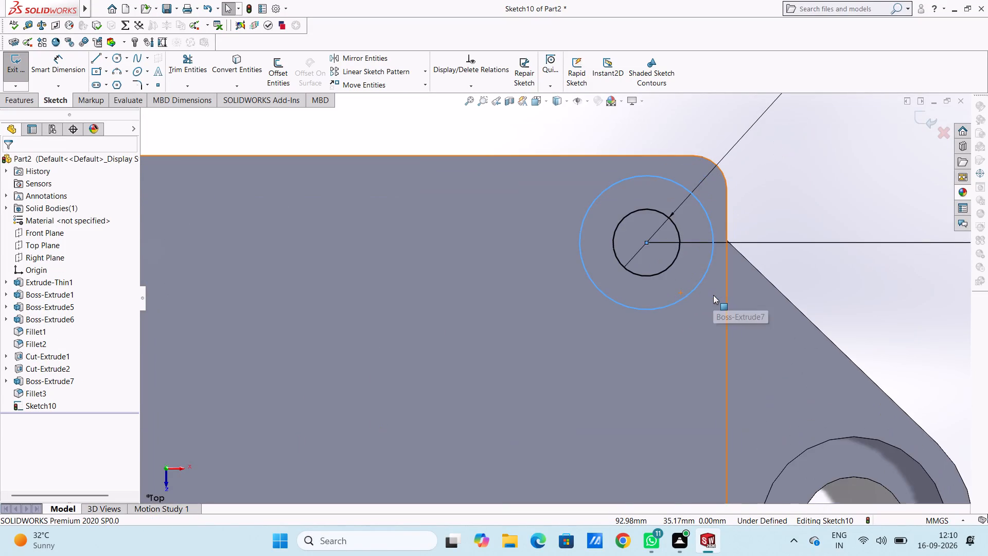
pyautogui.scroll(10, 713, 295)
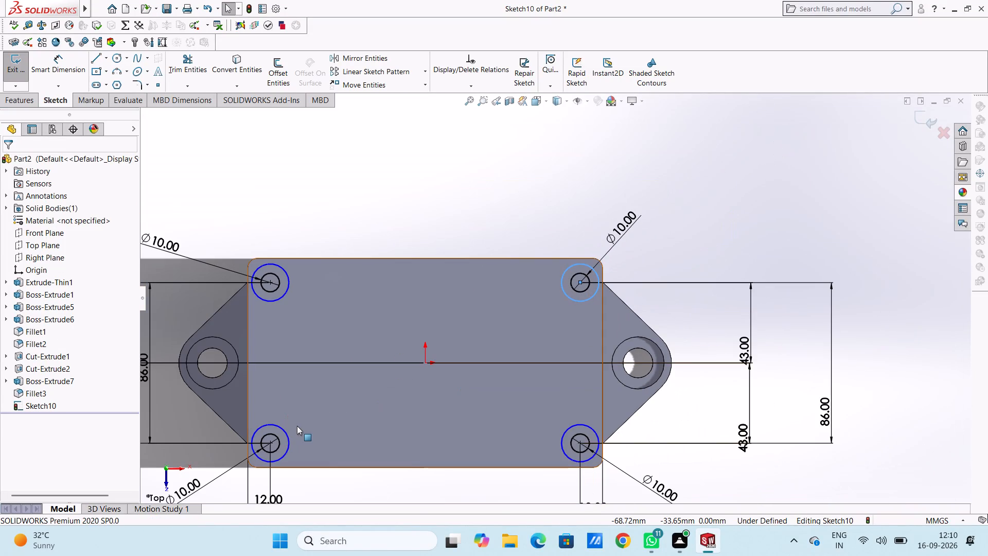
pyautogui.scroll(2, 297, 426)
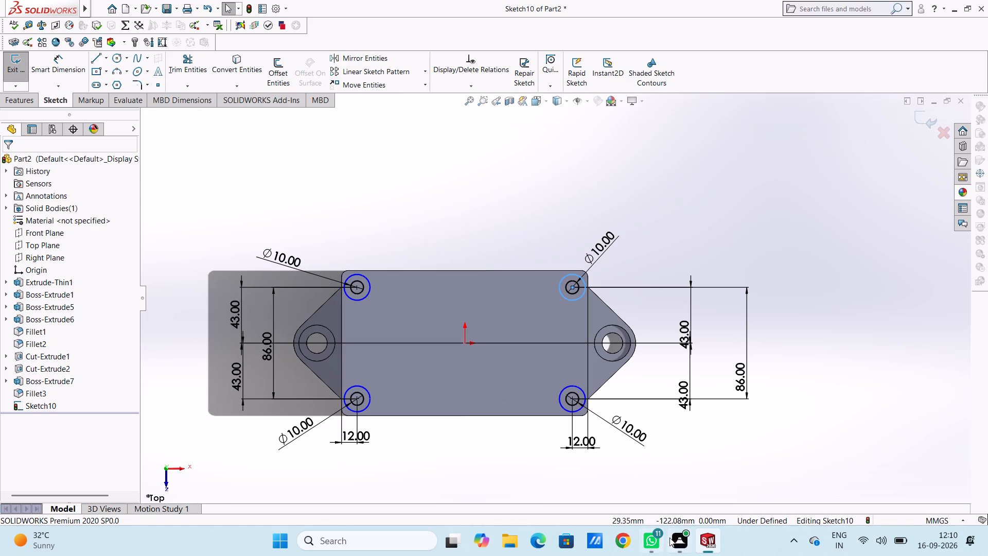
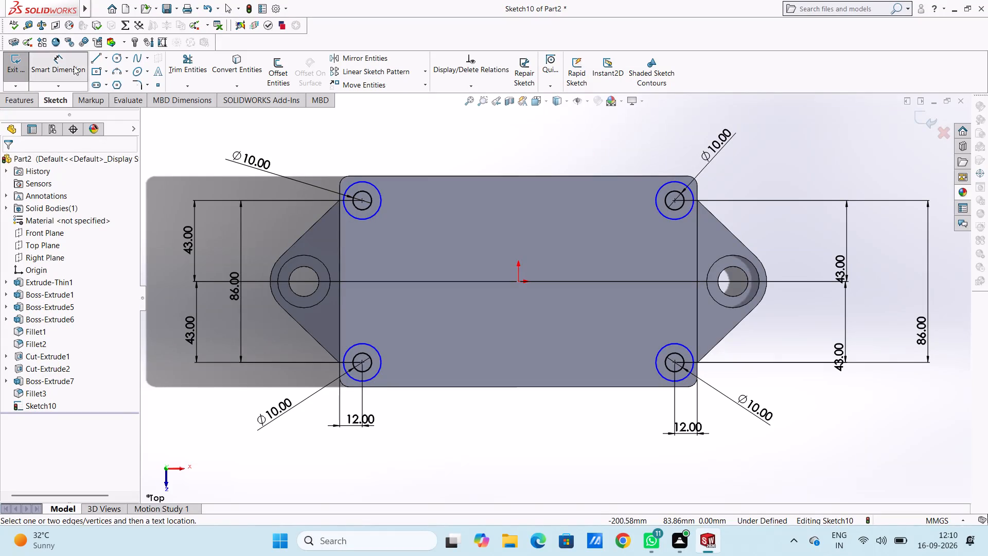
# Dimension the outer circles at the plate's upper-left and lower-left corners to 20 mm diameter.
pyautogui.click(361, 182)
pyautogui.click(277, 148)
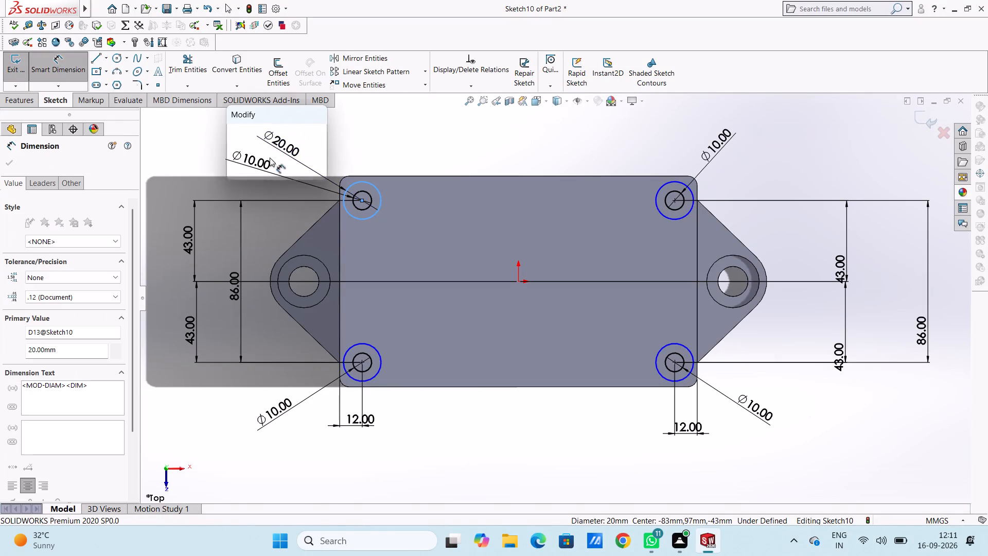
pyautogui.click(233, 133)
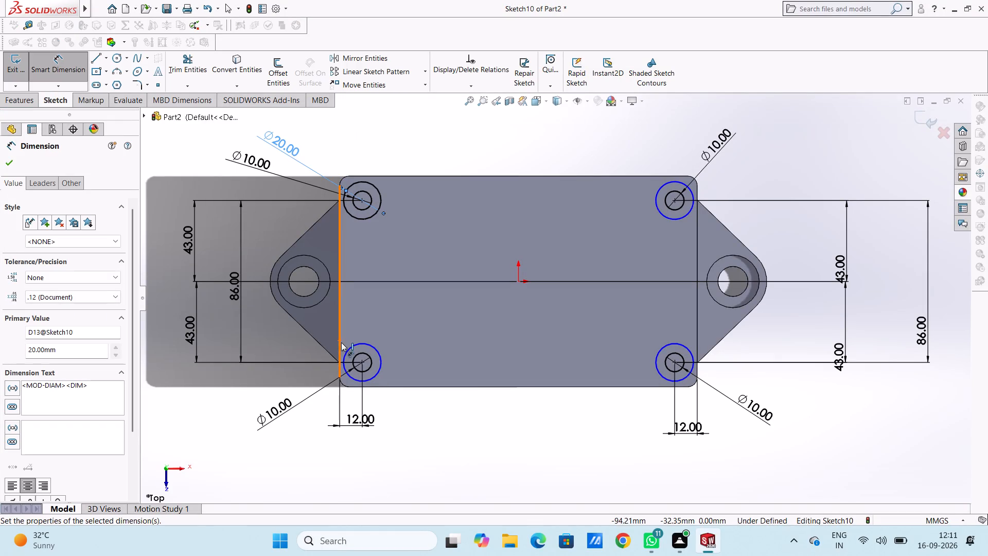
pyautogui.click(350, 376)
pyautogui.click(292, 435)
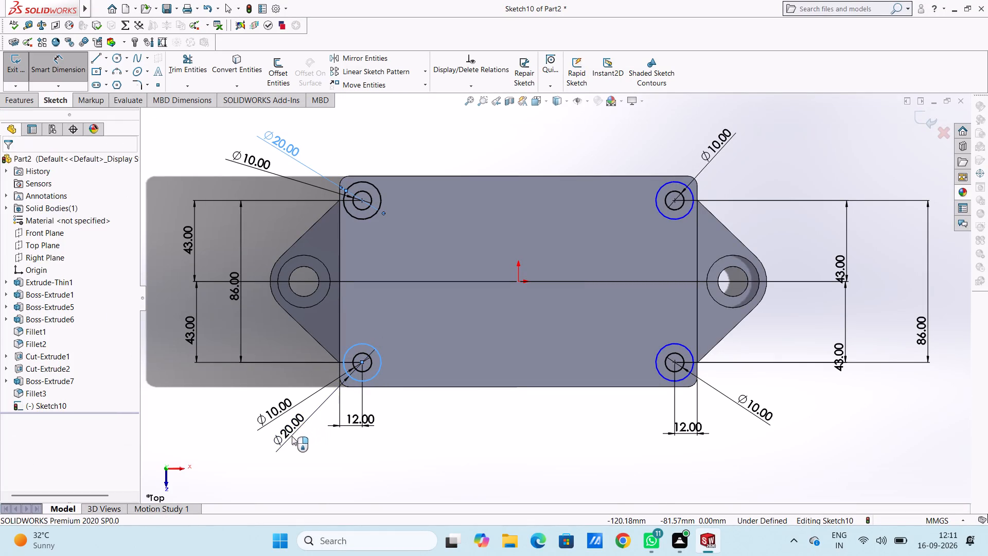
pyautogui.click(253, 419)
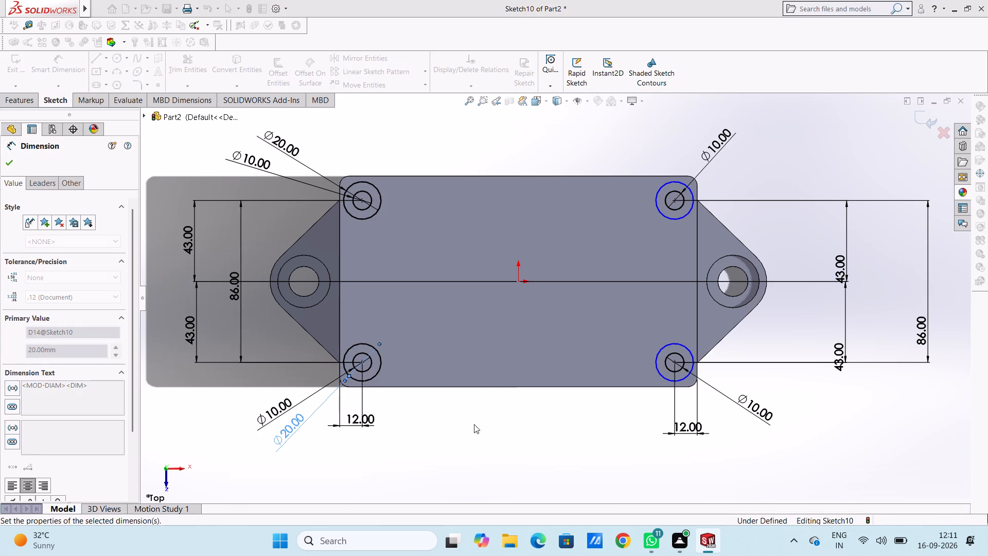
# Dimension the outer circles at the plate's lower-right and upper-right corners to 20 mm diameter.
pyautogui.click(660, 375)
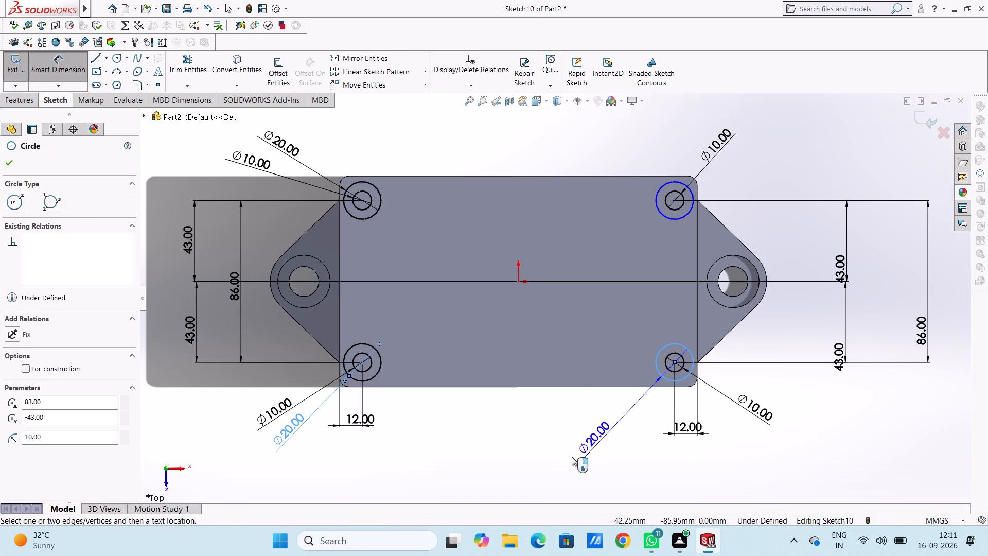
pyautogui.click(567, 459)
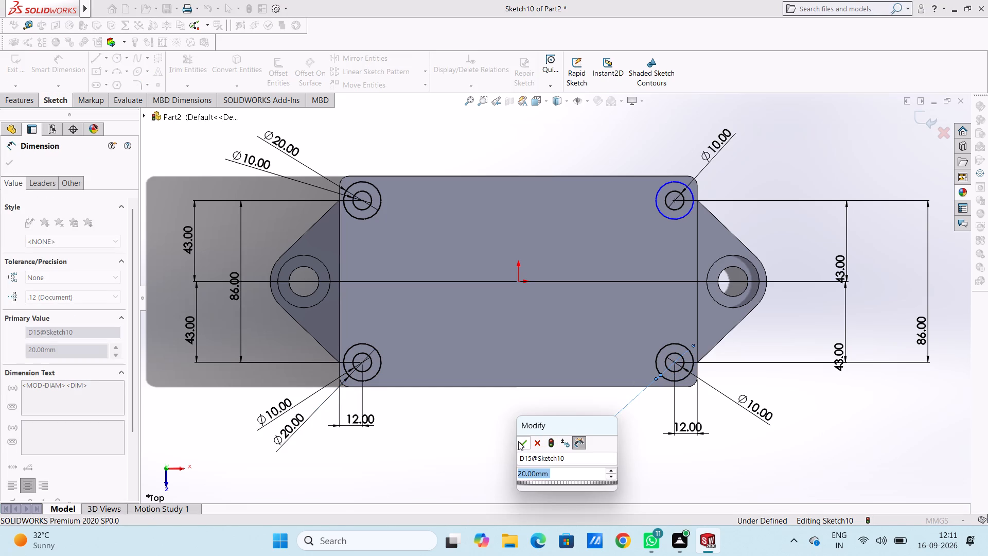
pyautogui.click(521, 443)
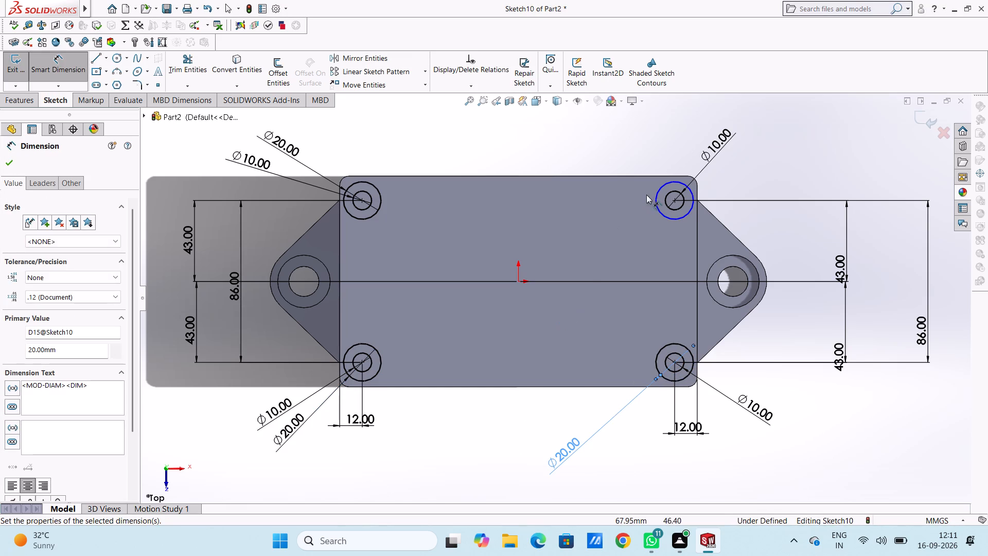
pyautogui.click(661, 211)
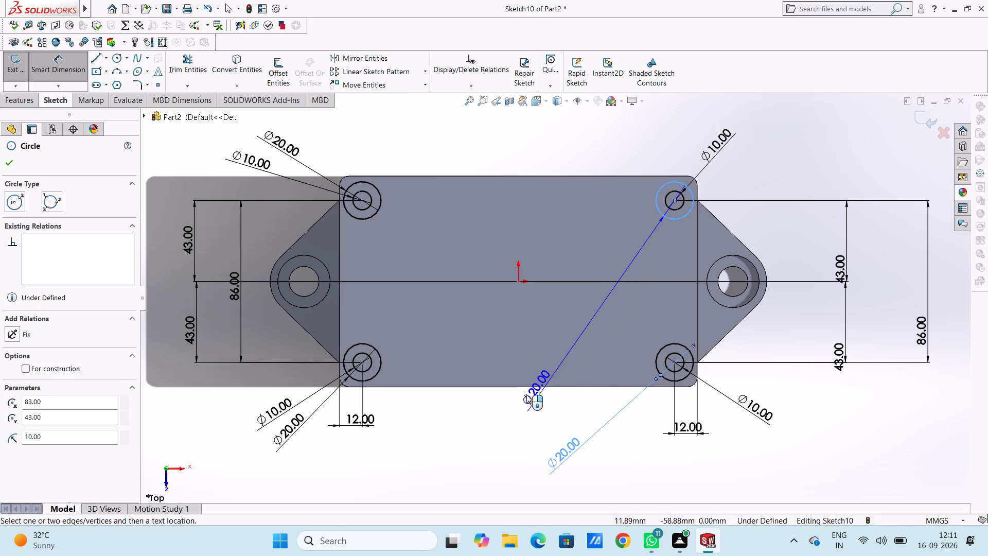
pyautogui.click(527, 321)
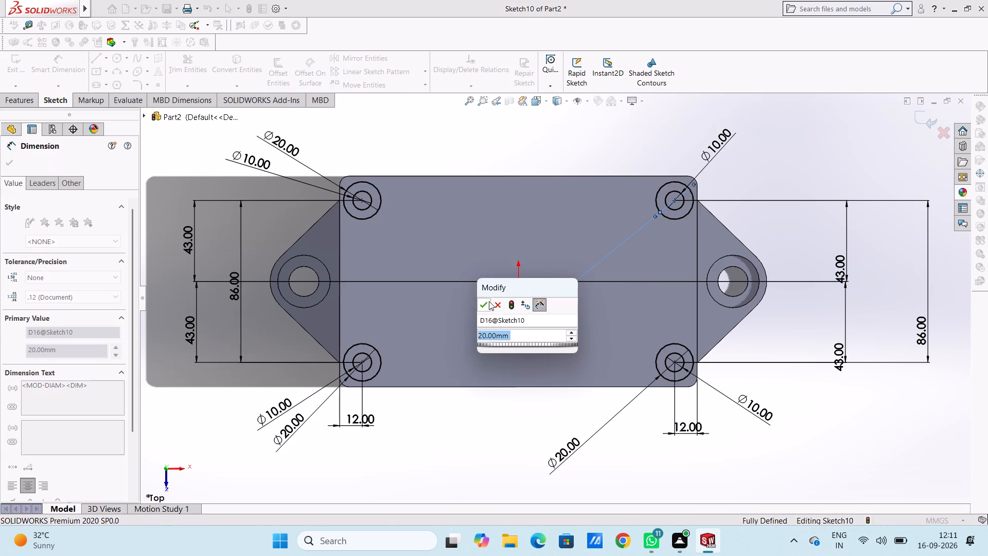
pyautogui.click(477, 307)
pyautogui.click(465, 405)
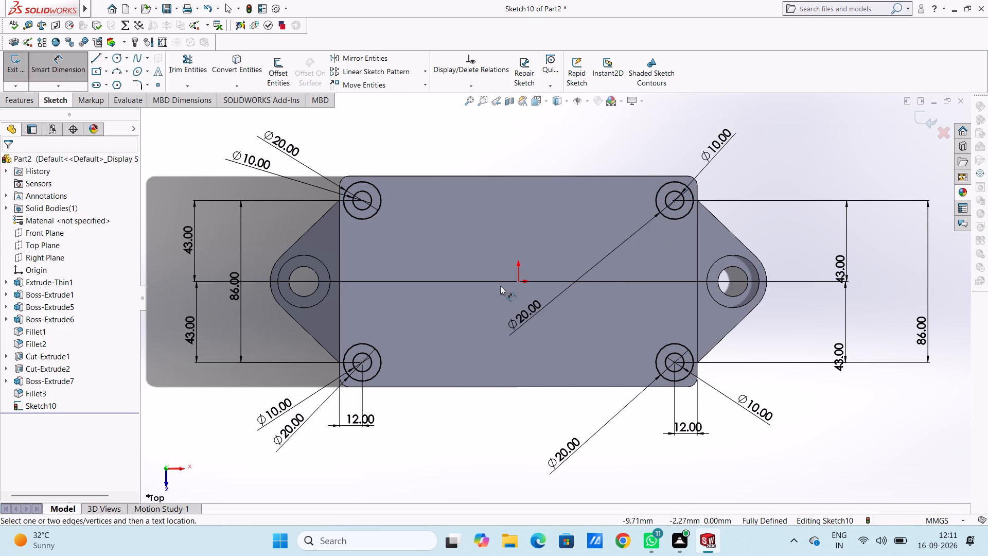
# Sketch a 66 mm vertical line joining the facing quadrant points of the upper-left and lower-left outer circles, and leave the Line command.
pyautogui.scroll(-4, 500, 286)
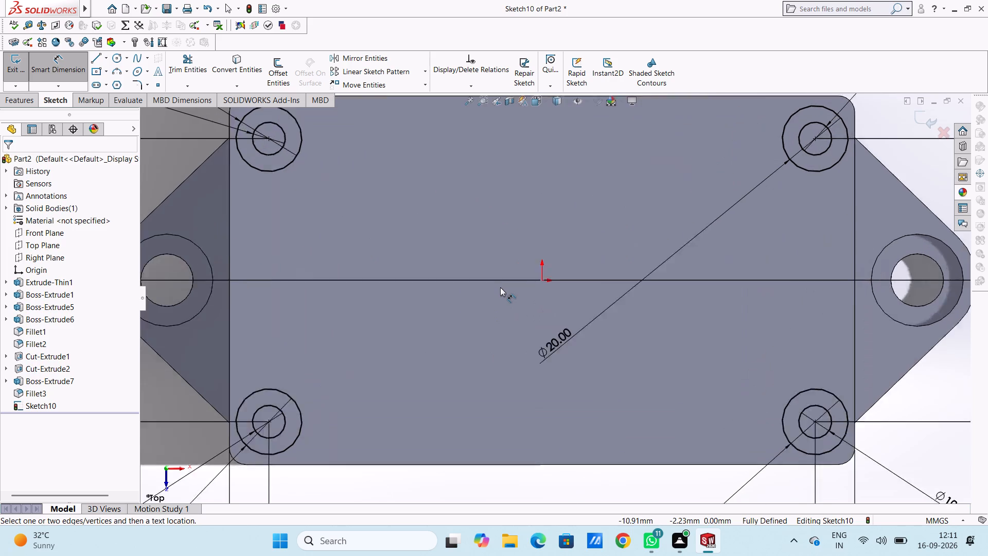
pyautogui.scroll(3, 500, 287)
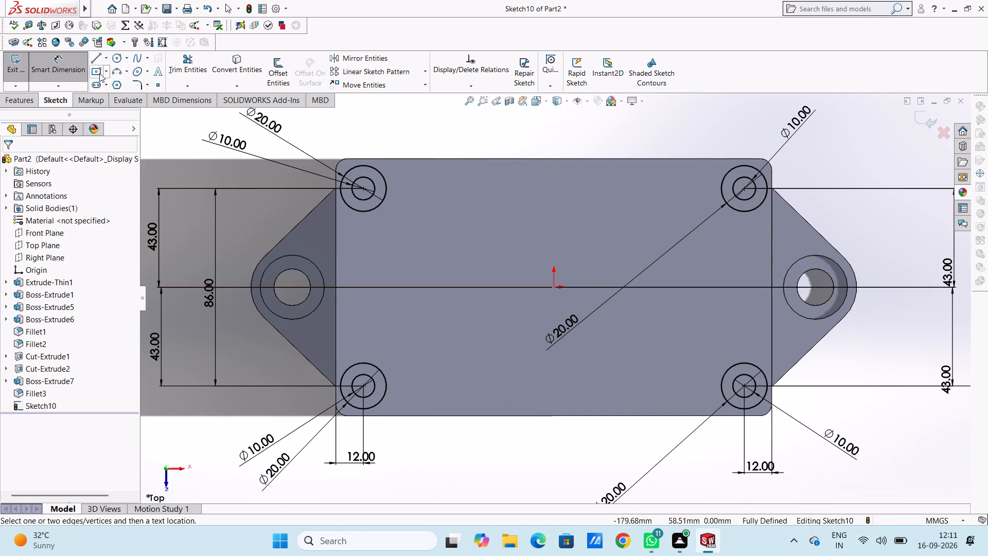
pyautogui.click(93, 61)
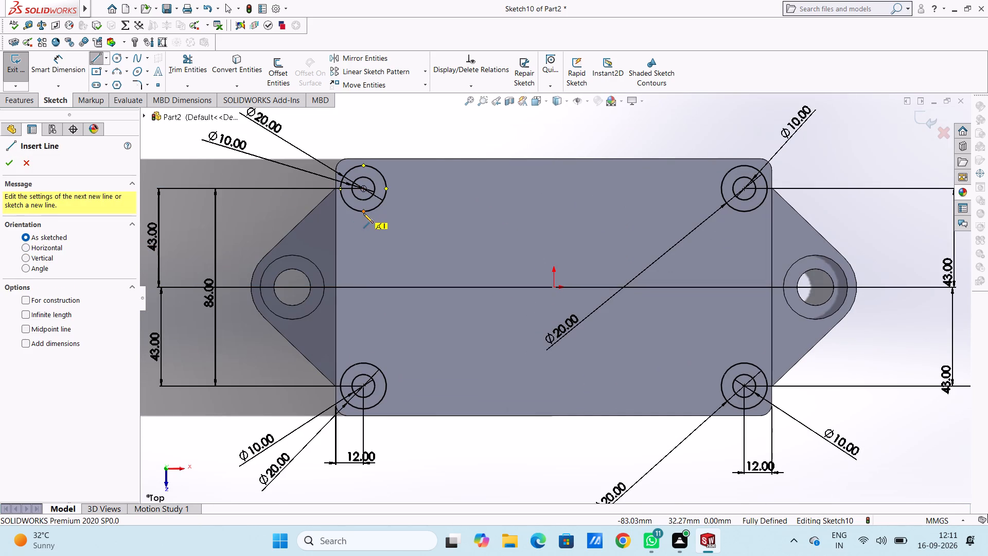
pyautogui.click(363, 213)
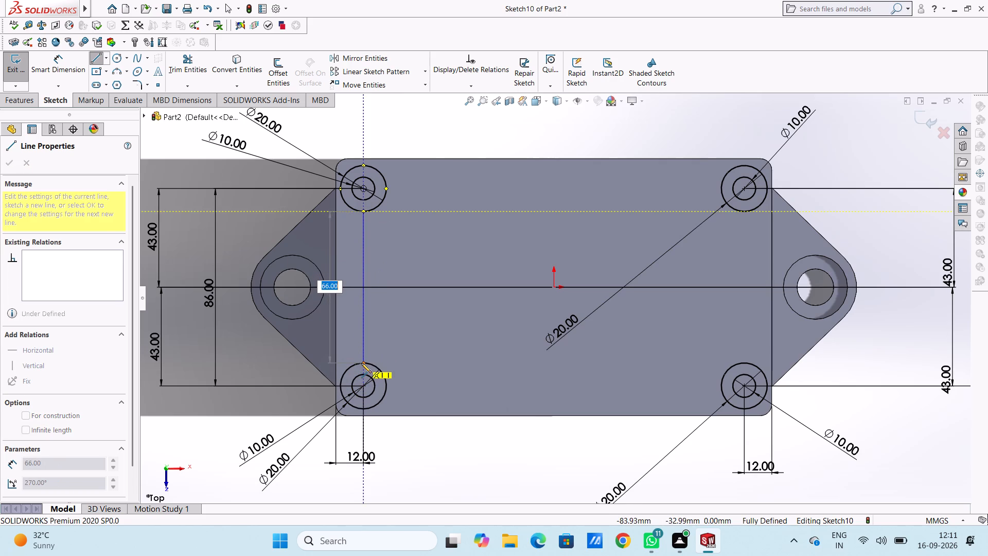
pyautogui.click(361, 363)
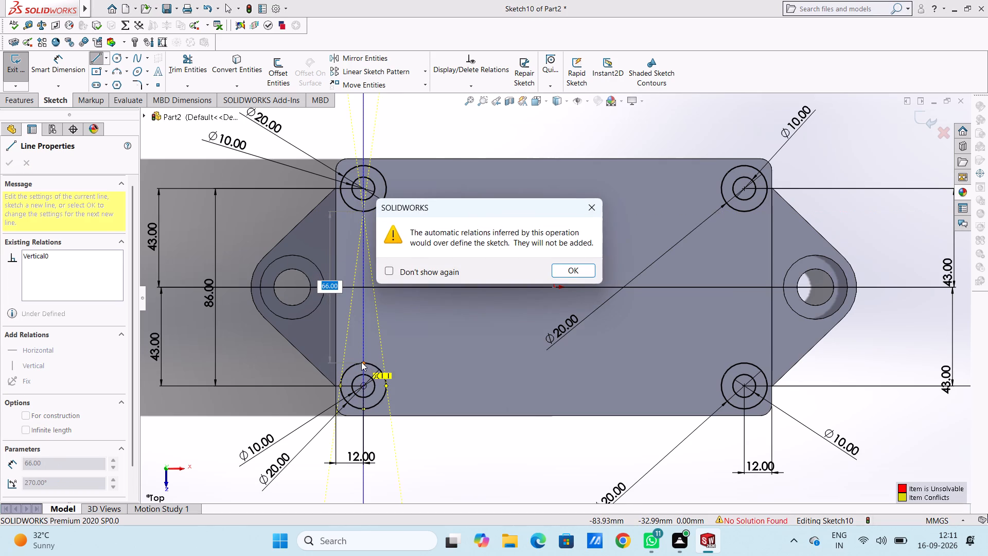
pyautogui.click(590, 208)
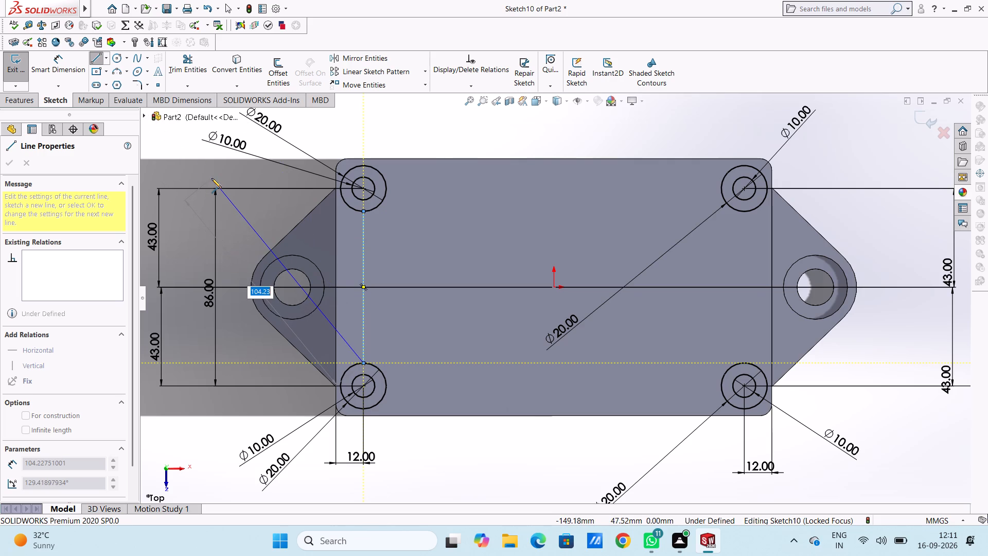
pyautogui.press('Escape')
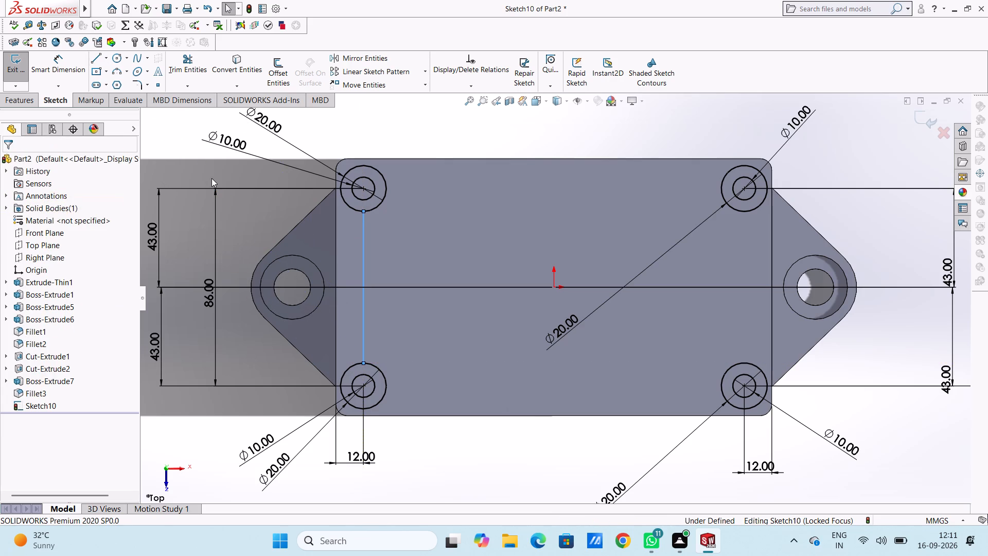
pyautogui.click(211, 178)
# Sketch a 146 mm horizontal line joining the facing quadrant points of the lower-left and lower-right outer circles, and leave the Line command.
pyautogui.click(98, 61)
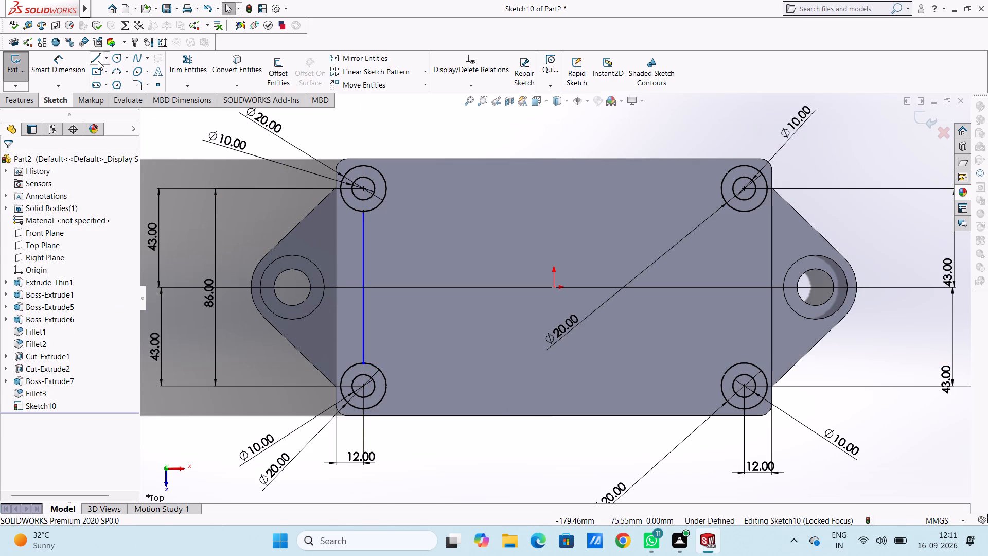
pyautogui.click(385, 386)
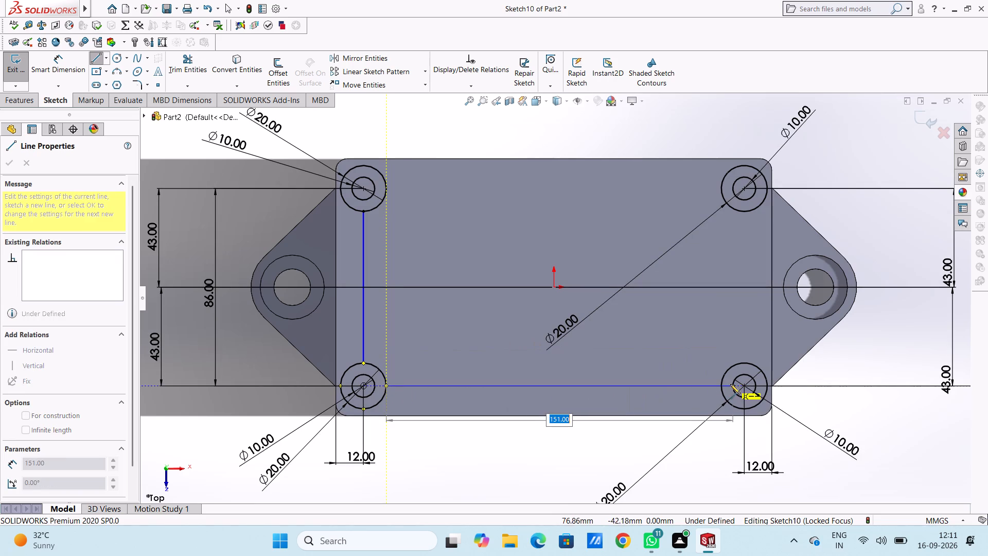
pyautogui.click(721, 386)
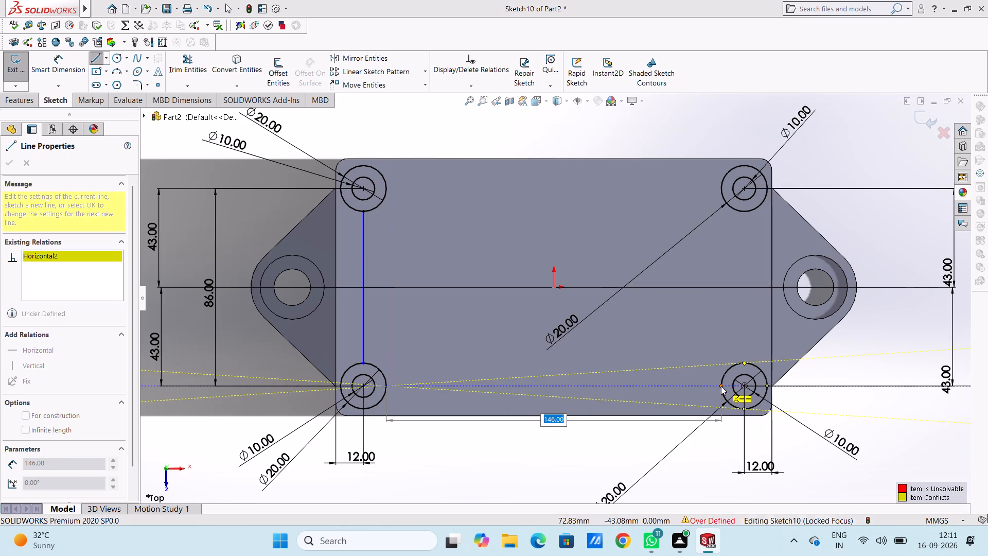
pyautogui.press('Escape')
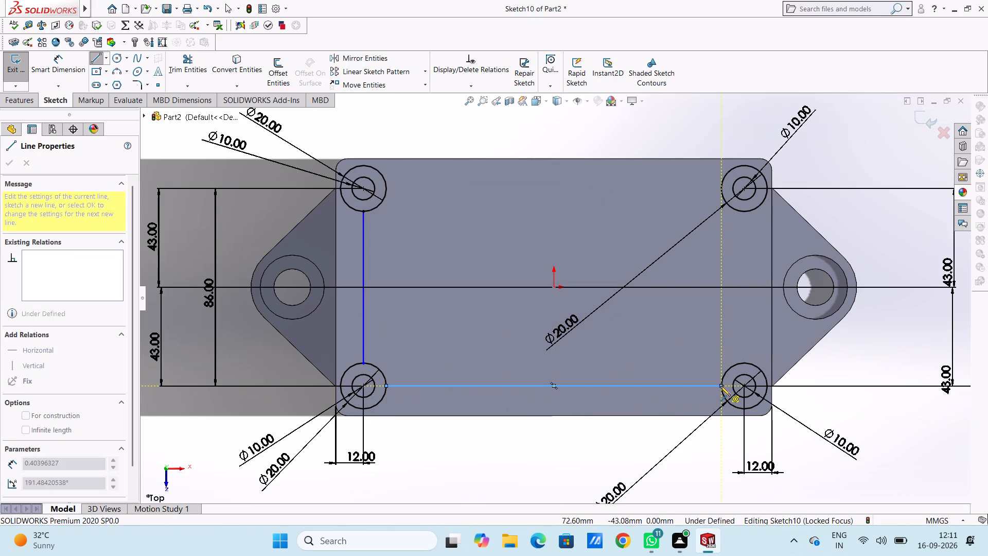
pyautogui.press('Escape')
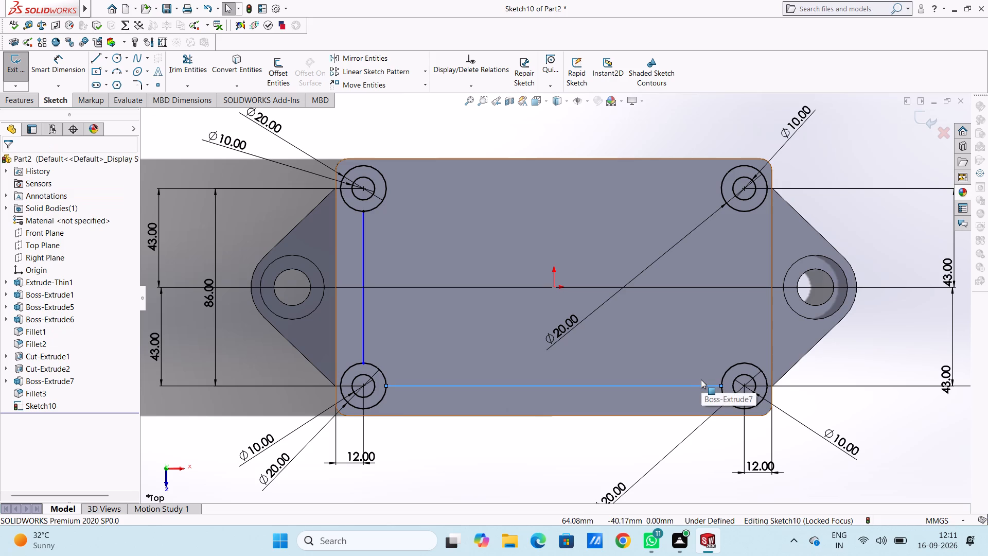
pyautogui.click(851, 121)
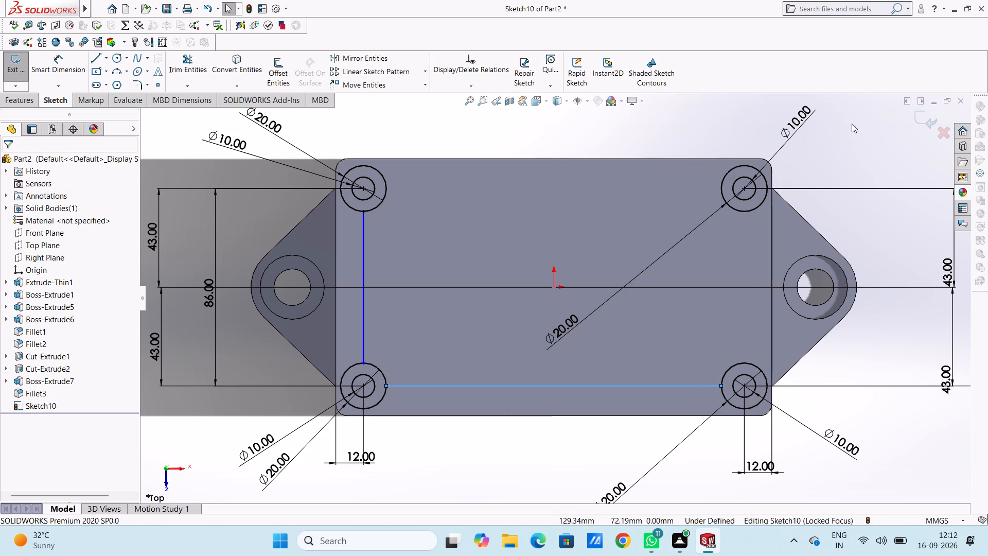
# Sketch a 66 mm vertical line joining the facing quadrant points of the lower-right and upper-right outer circles, and leave the Line command.
pyautogui.click(96, 61)
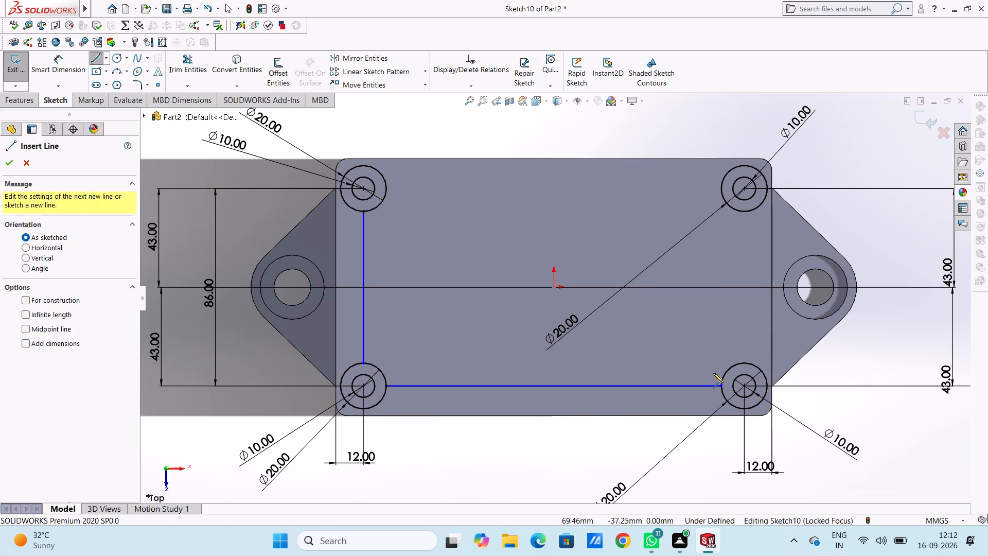
pyautogui.click(744, 365)
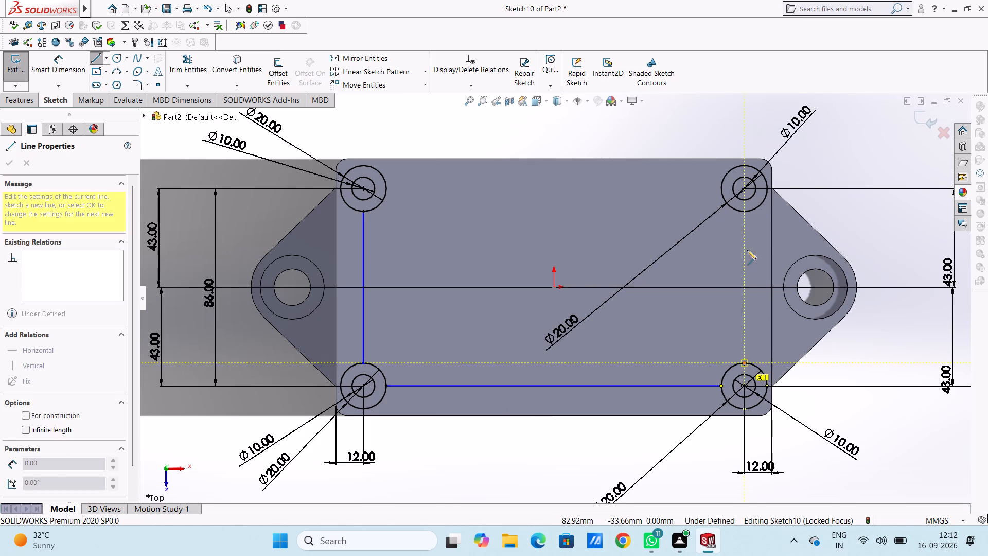
pyautogui.click(743, 212)
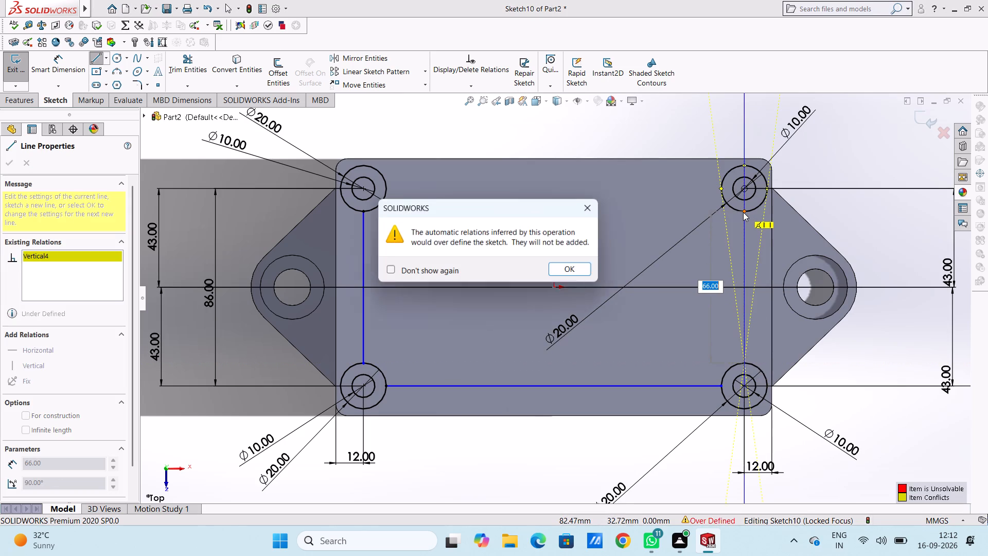
pyautogui.click(598, 201)
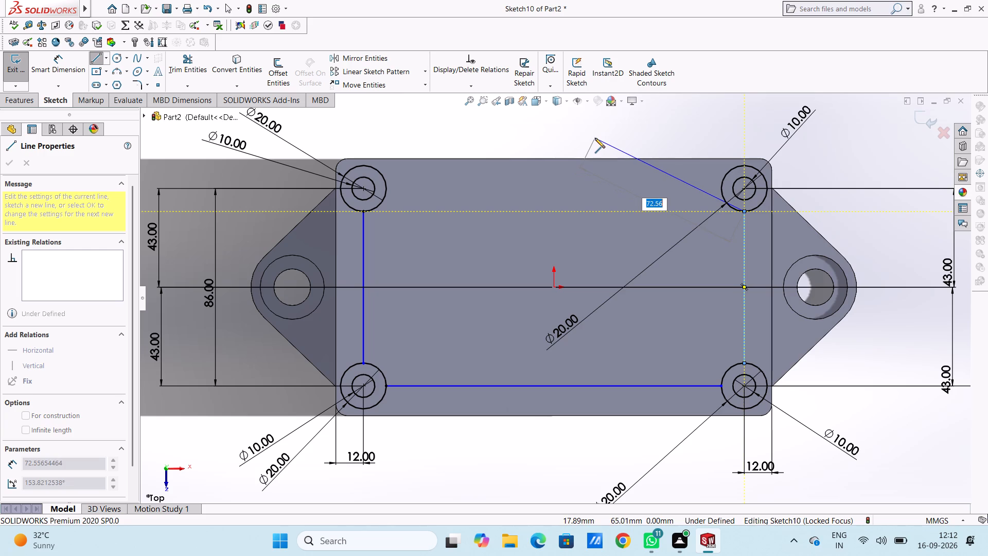
pyautogui.press('Escape')
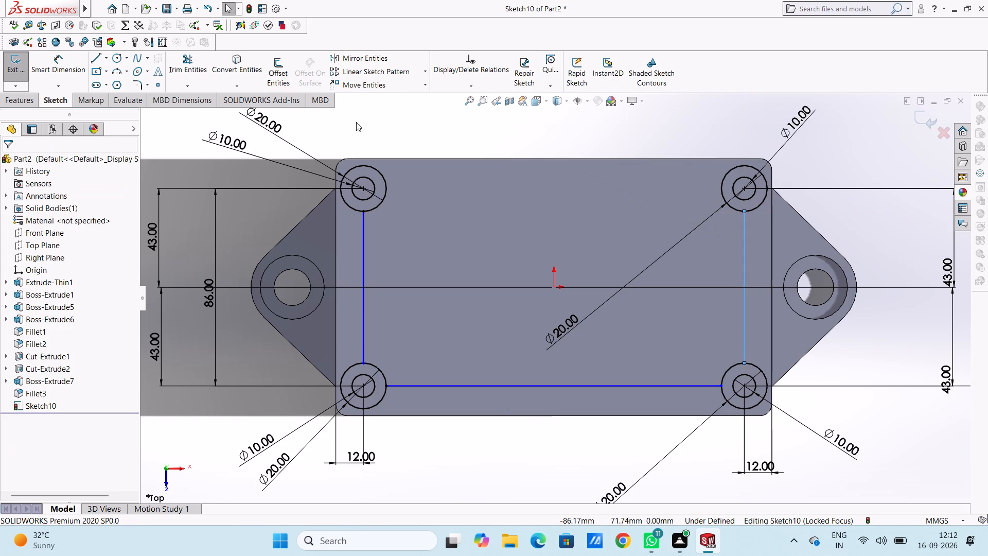
# Sketch a 146 mm horizontal line joining the facing quadrant points of the upper-right and upper-left outer circles, and leave the Line command.
pyautogui.click(97, 58)
pyautogui.click(721, 188)
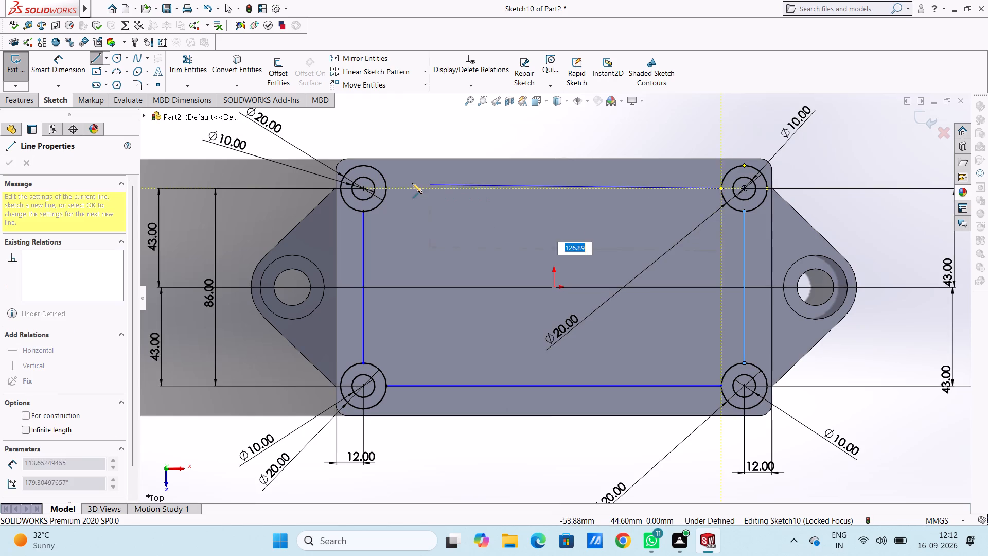
pyautogui.click(384, 188)
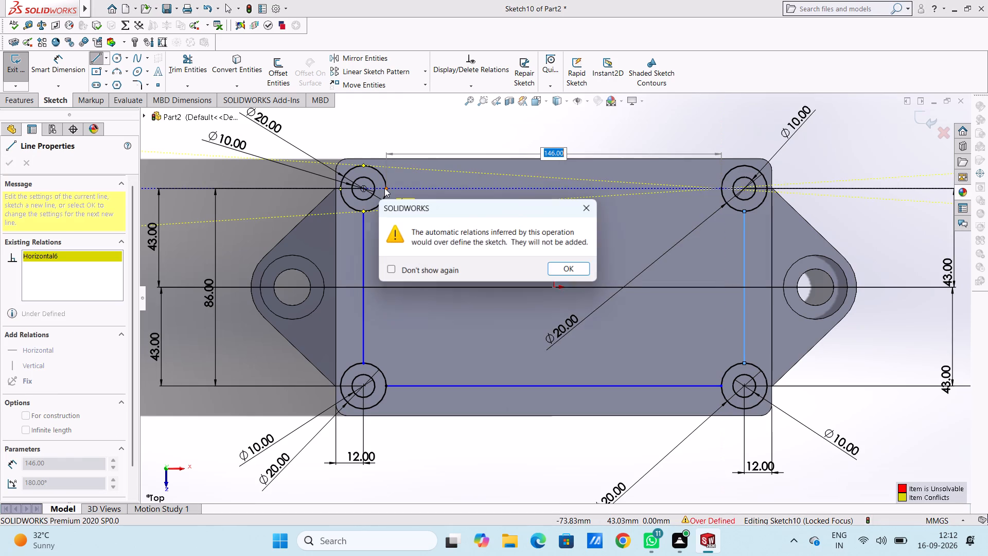
pyautogui.press('Escape')
pyautogui.press('Escape')
pyautogui.press('Escape')
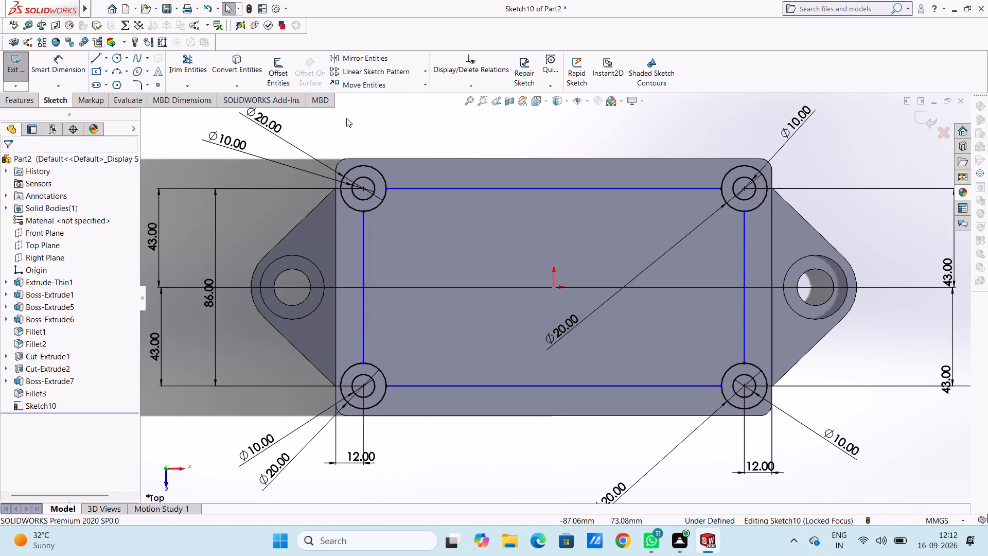
# Trim away the outer portions of the four 20 mm corner circles, keeping only the inward quarter arcs that join the profile lines.
pyautogui.click(193, 60)
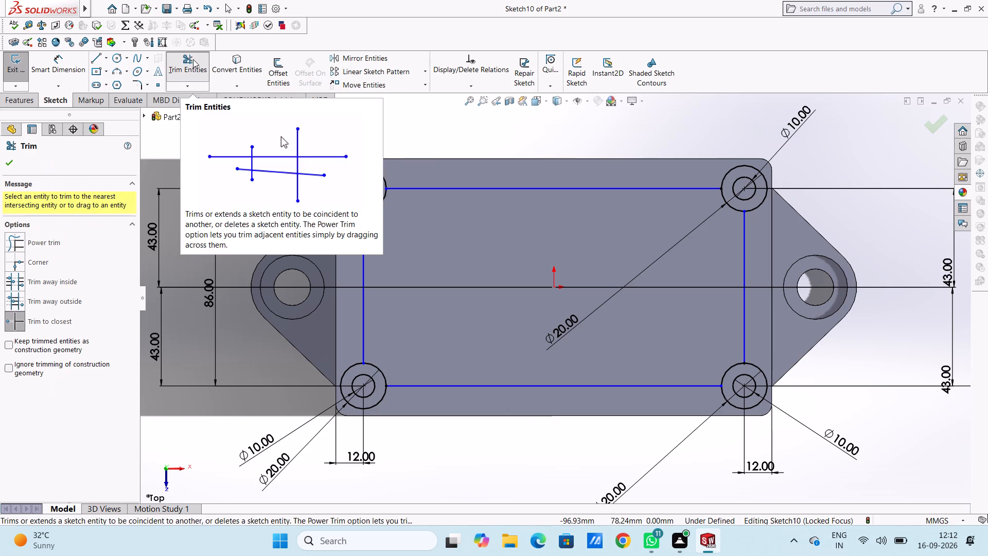
pyautogui.click(352, 170)
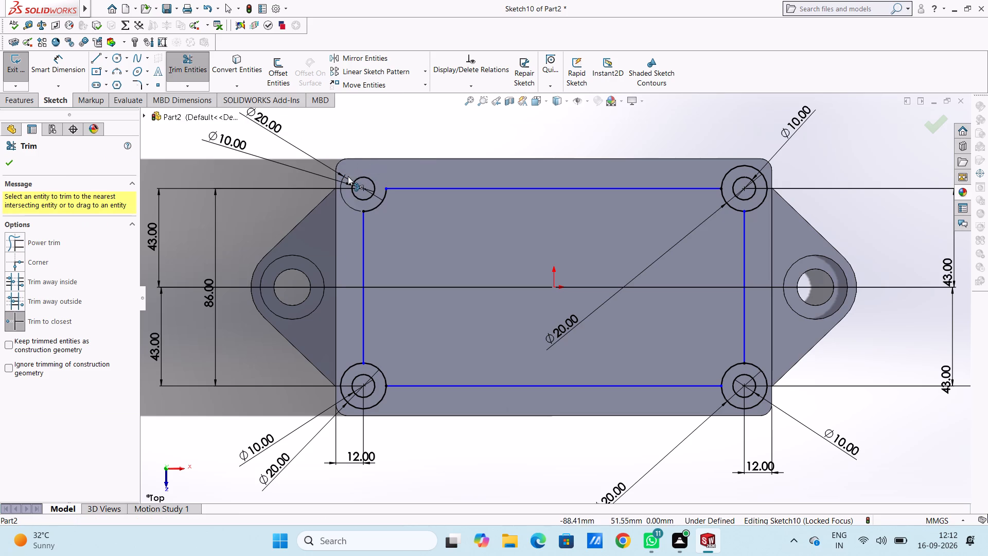
pyautogui.click(345, 371)
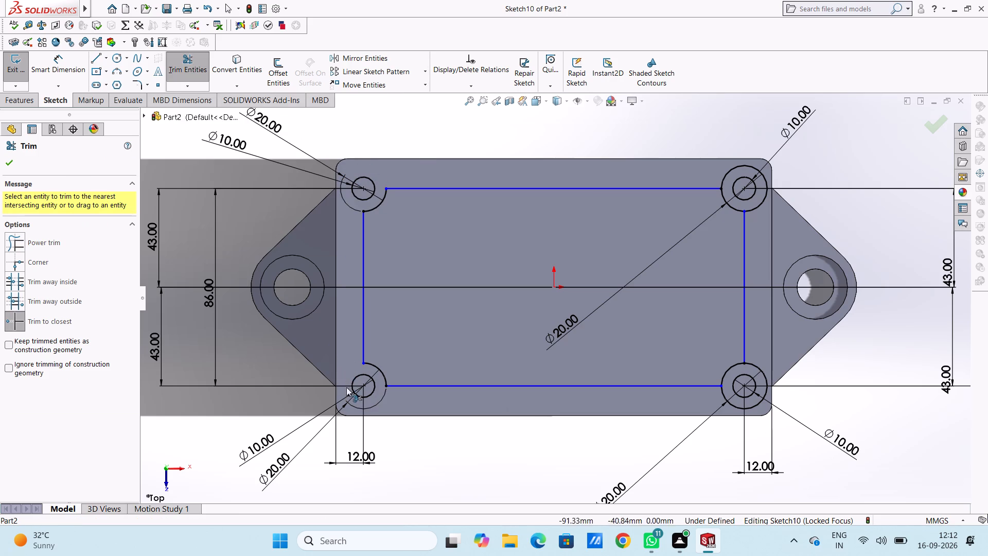
pyautogui.click(739, 407)
pyautogui.click(755, 166)
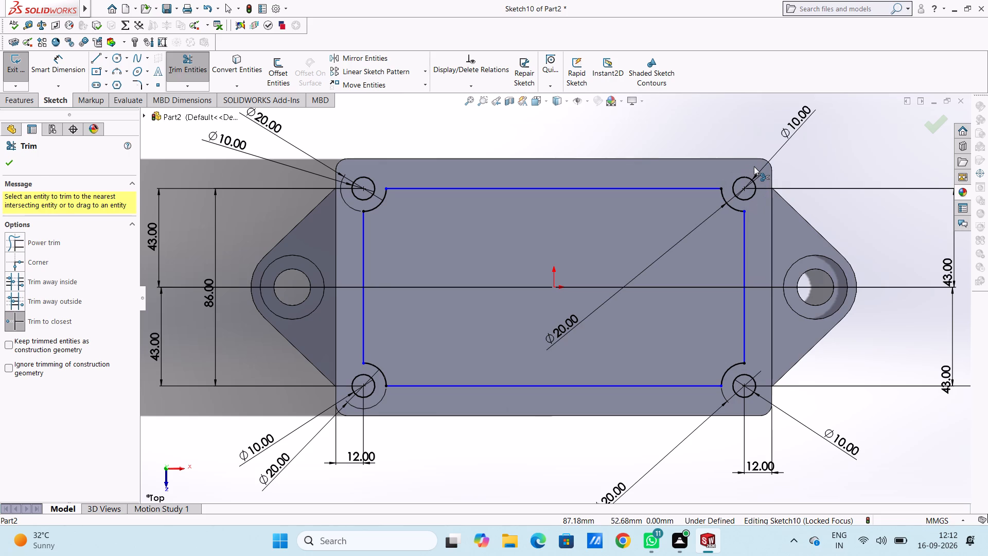
pyautogui.press('Escape')
pyautogui.press('Escape')
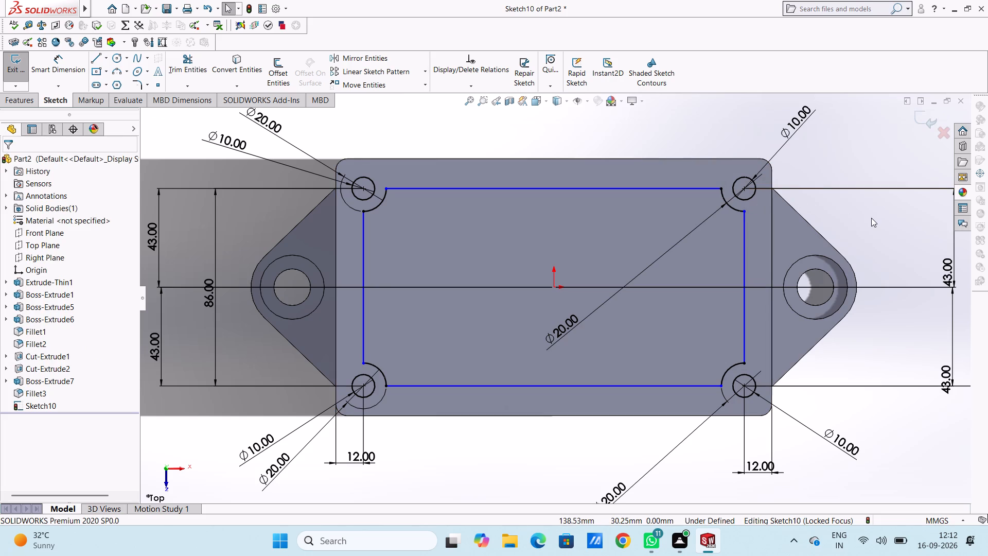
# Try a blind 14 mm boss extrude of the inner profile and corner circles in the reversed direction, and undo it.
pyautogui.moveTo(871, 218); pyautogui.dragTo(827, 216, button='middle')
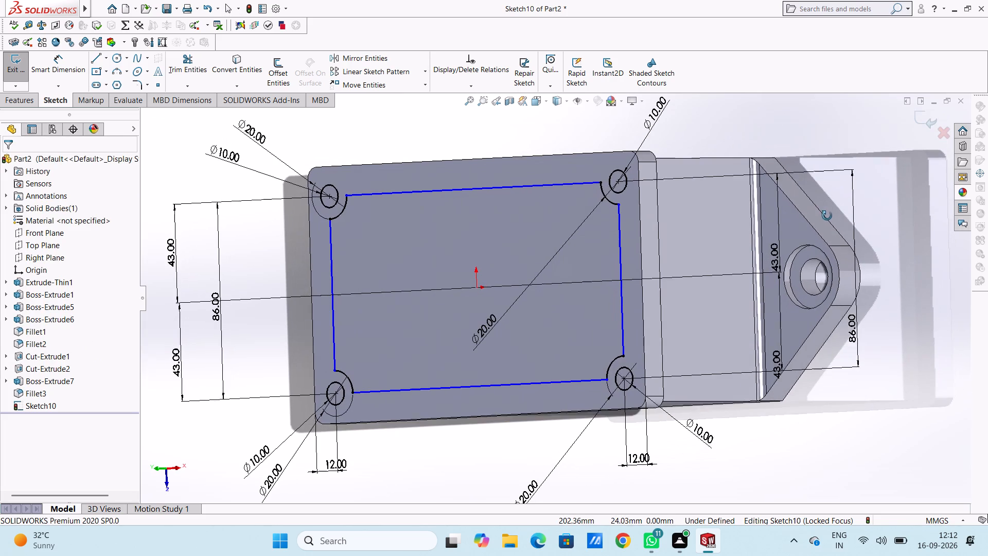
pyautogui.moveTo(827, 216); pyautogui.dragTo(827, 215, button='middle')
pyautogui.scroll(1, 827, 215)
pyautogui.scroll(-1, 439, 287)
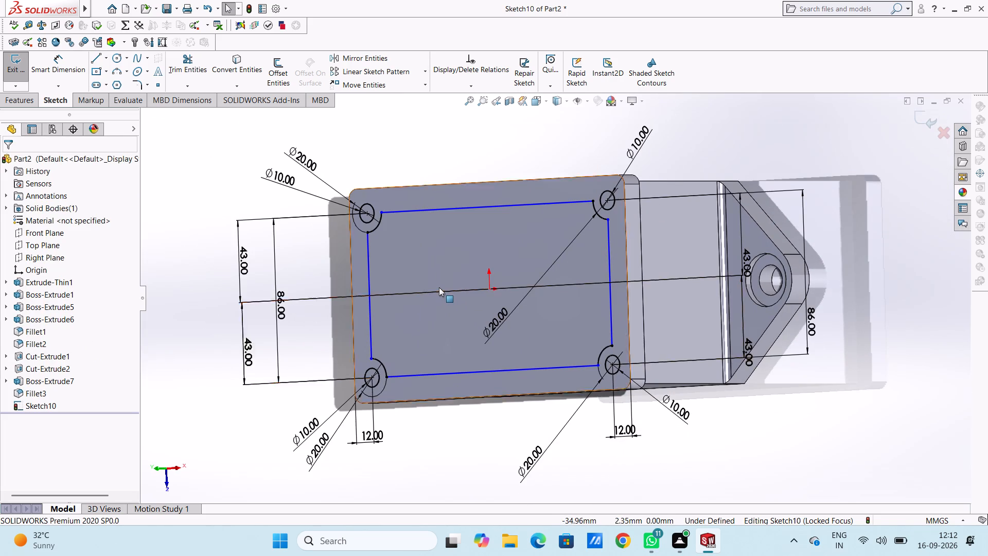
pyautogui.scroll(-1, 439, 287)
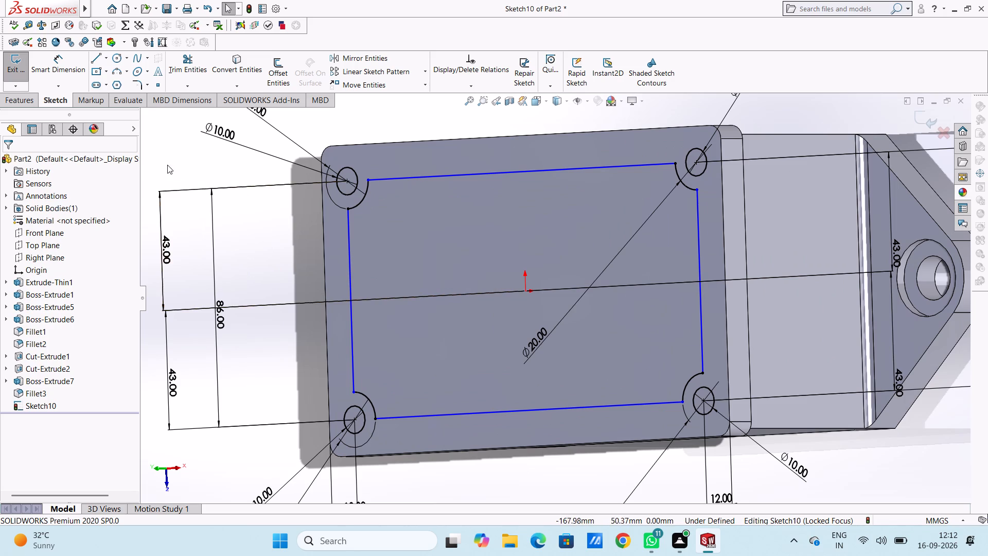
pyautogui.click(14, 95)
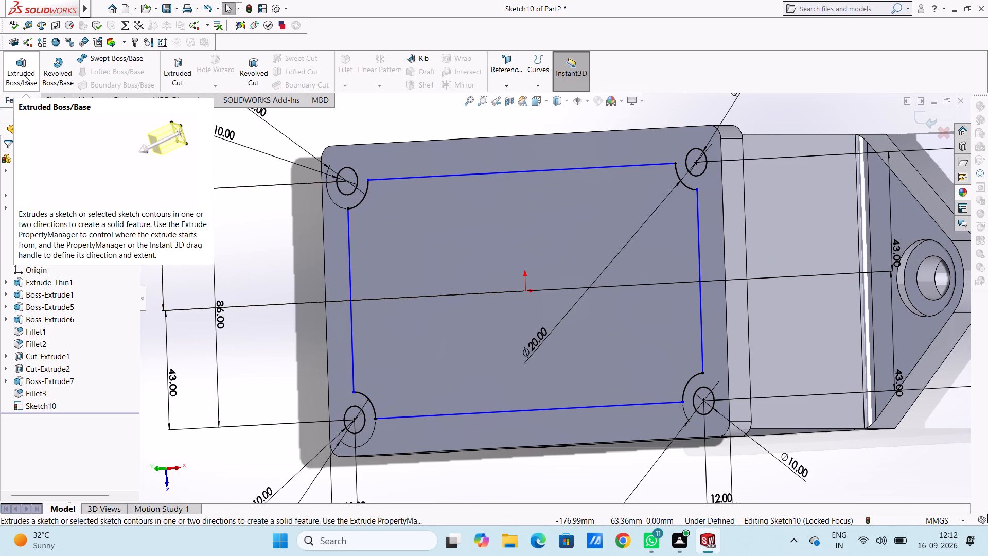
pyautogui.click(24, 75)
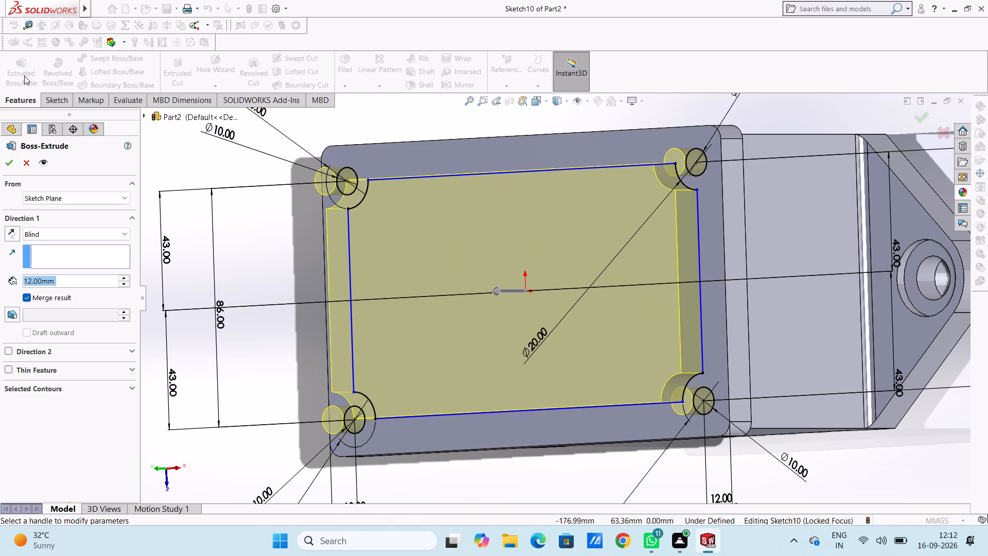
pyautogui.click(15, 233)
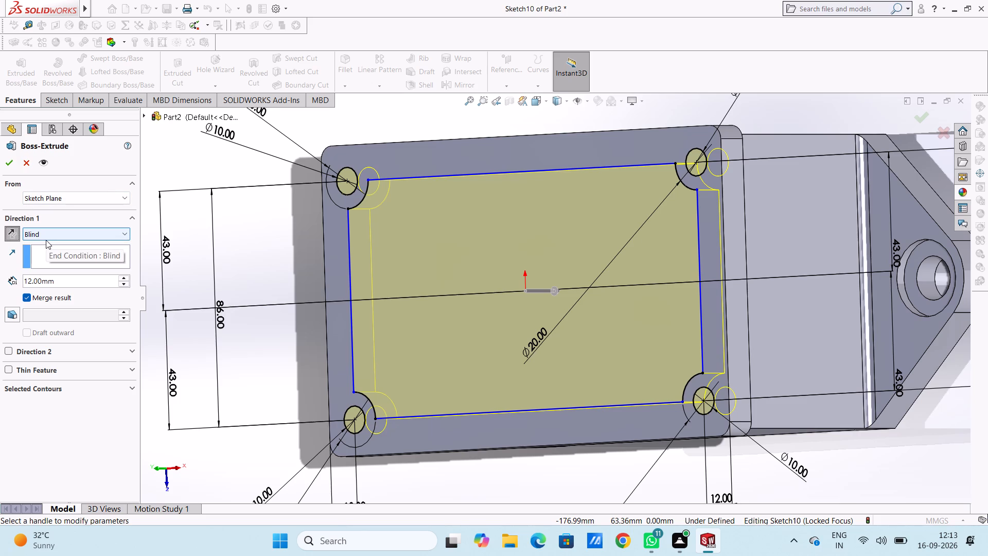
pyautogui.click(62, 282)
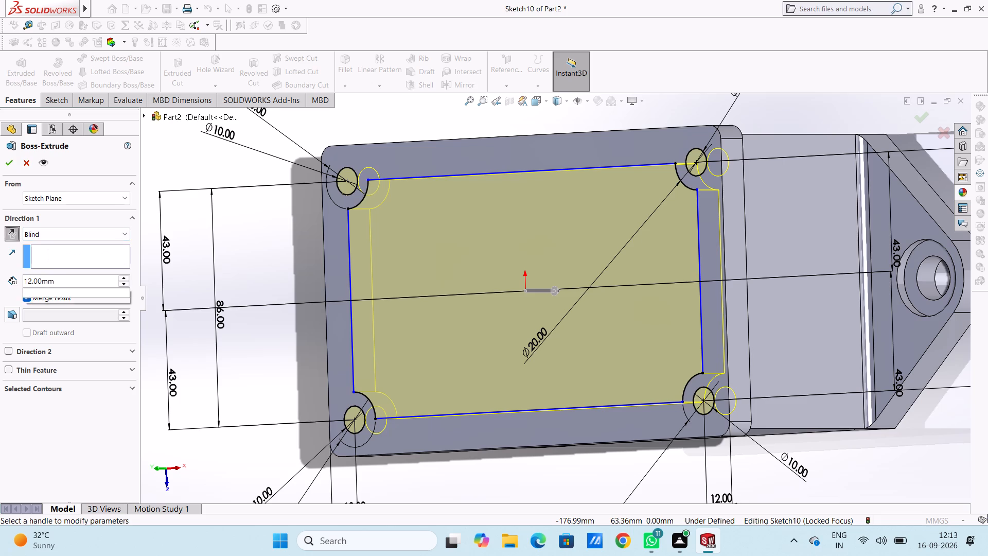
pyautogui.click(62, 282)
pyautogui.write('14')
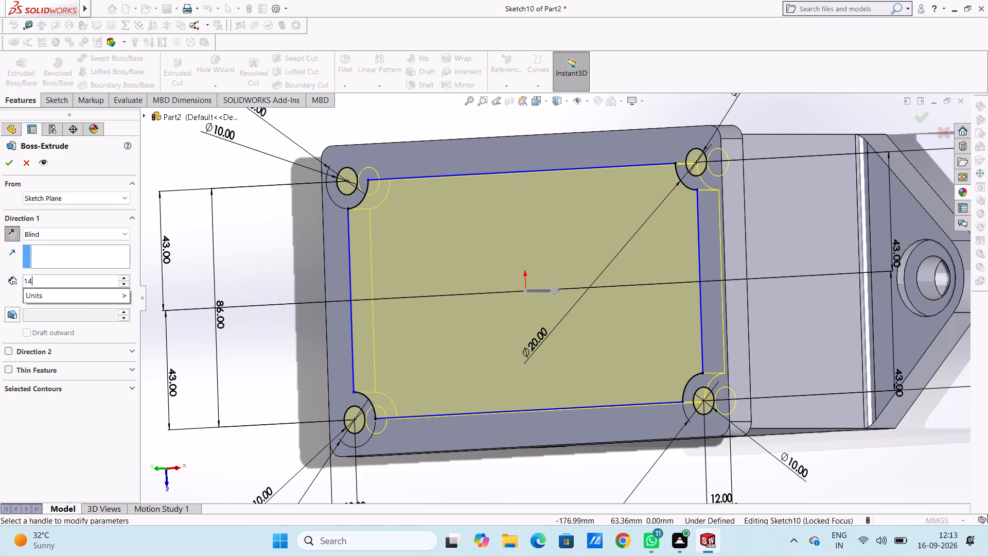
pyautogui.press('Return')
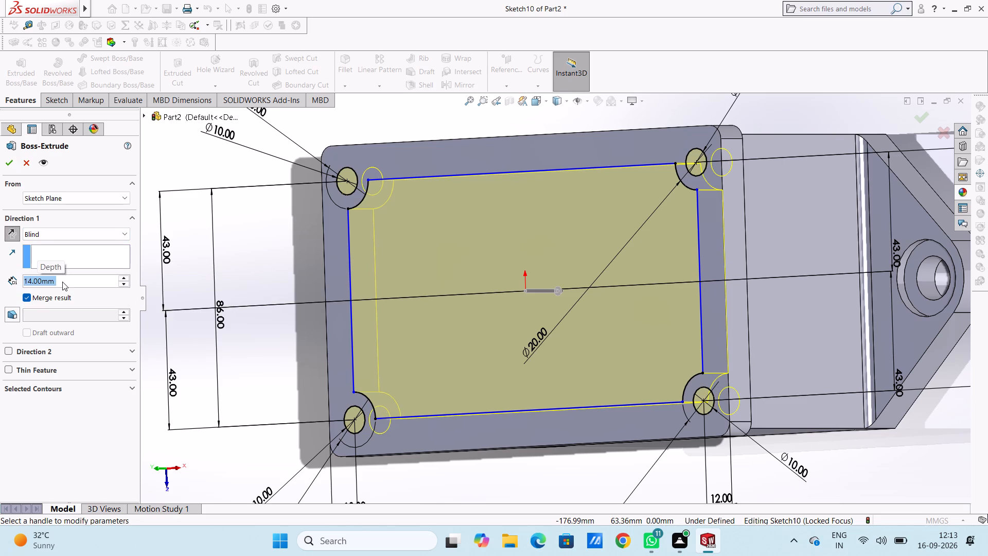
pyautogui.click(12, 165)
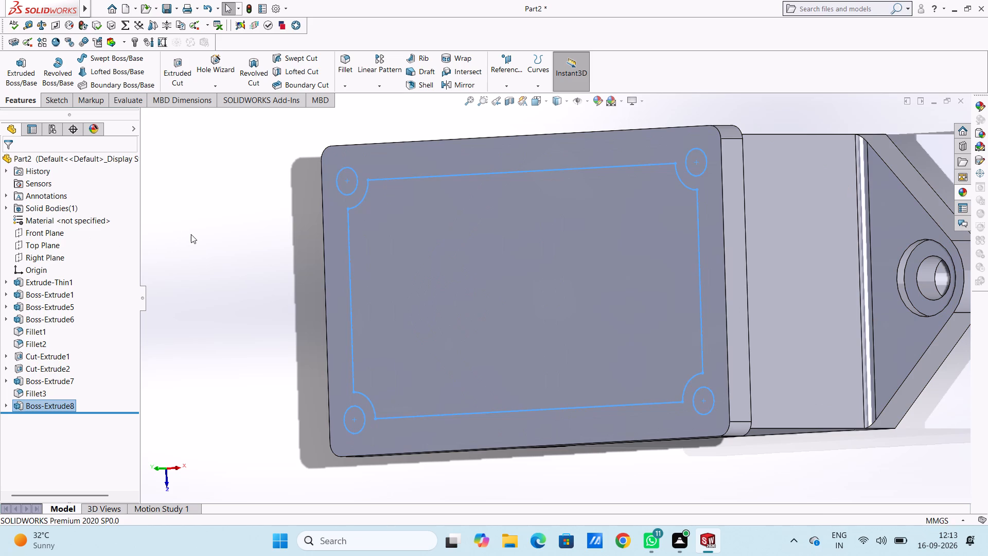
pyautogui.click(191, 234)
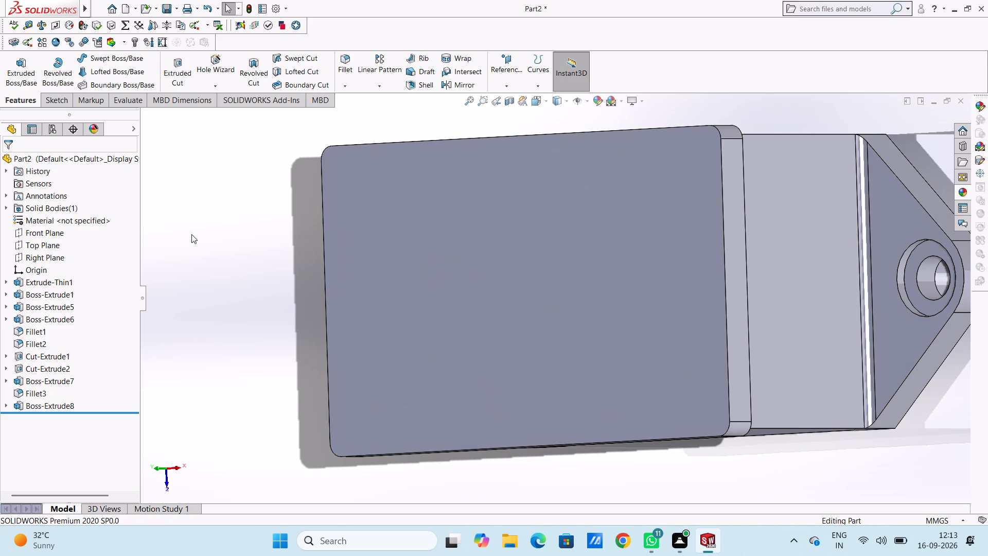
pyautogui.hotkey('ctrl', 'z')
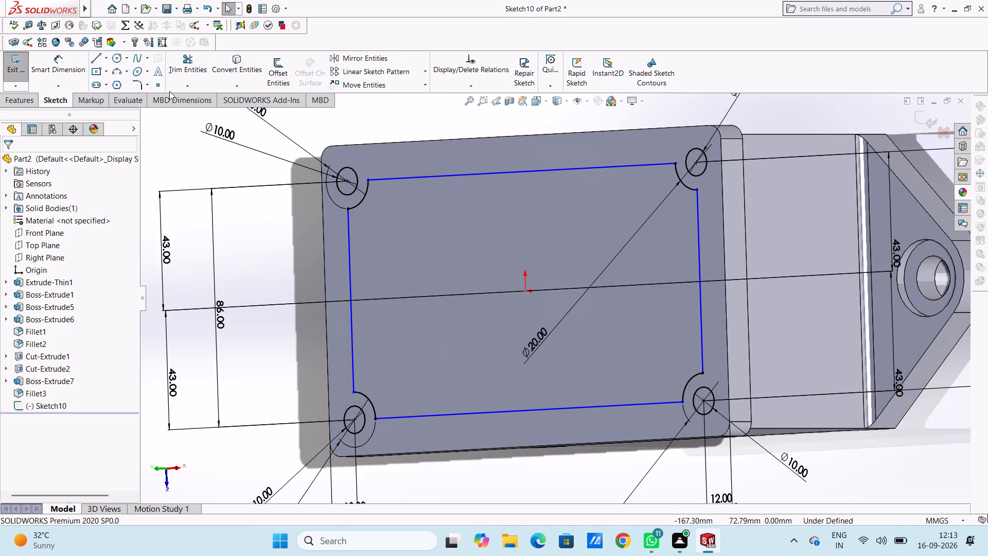
# Cut-extrude the inner profile and the four 10 mm corner circles to a blind depth of 14 mm.
pyautogui.click(11, 98)
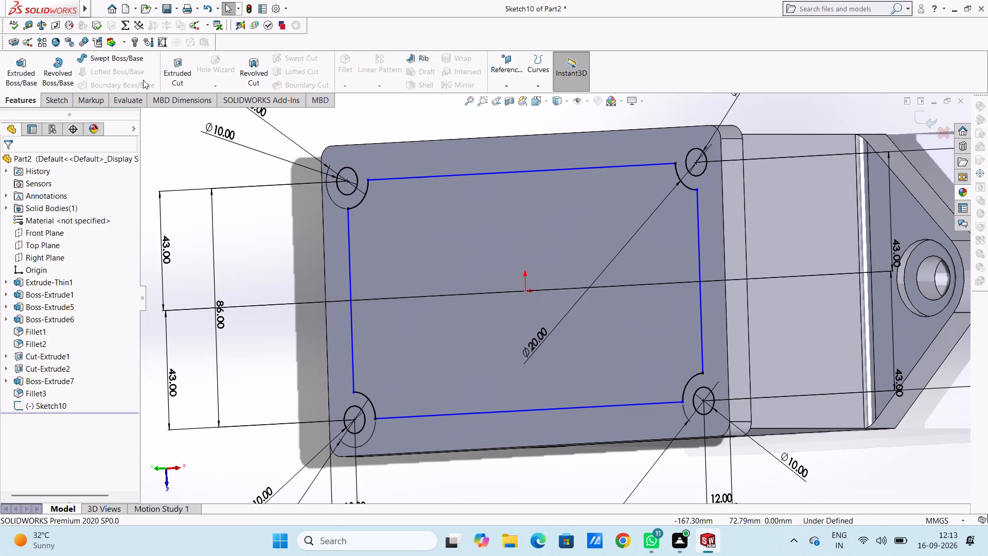
pyautogui.click(181, 72)
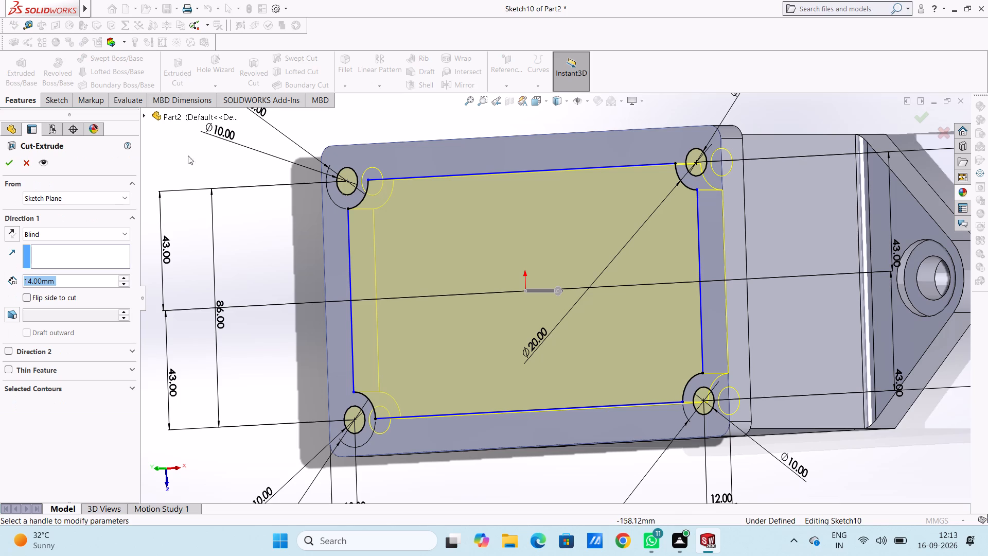
pyautogui.click(11, 168)
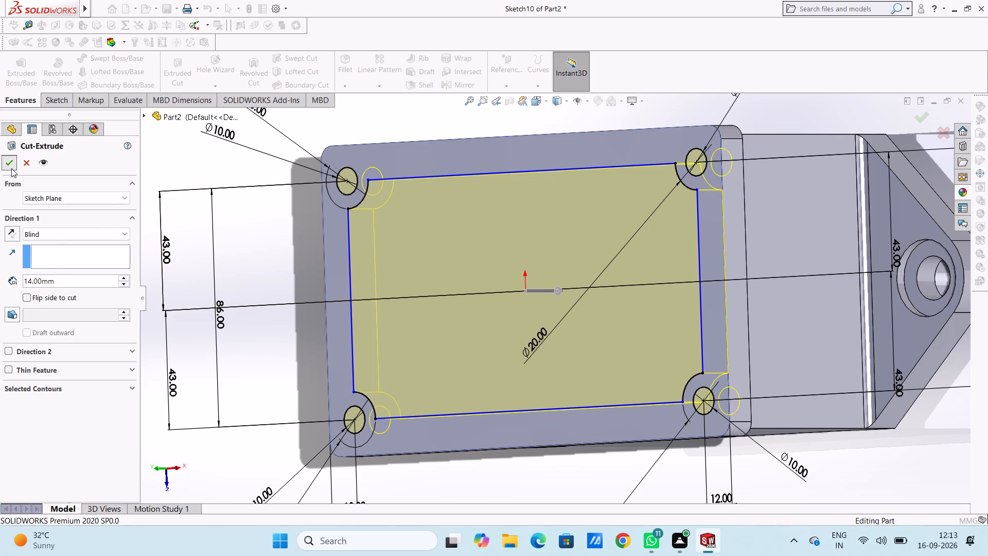
pyautogui.click(151, 226)
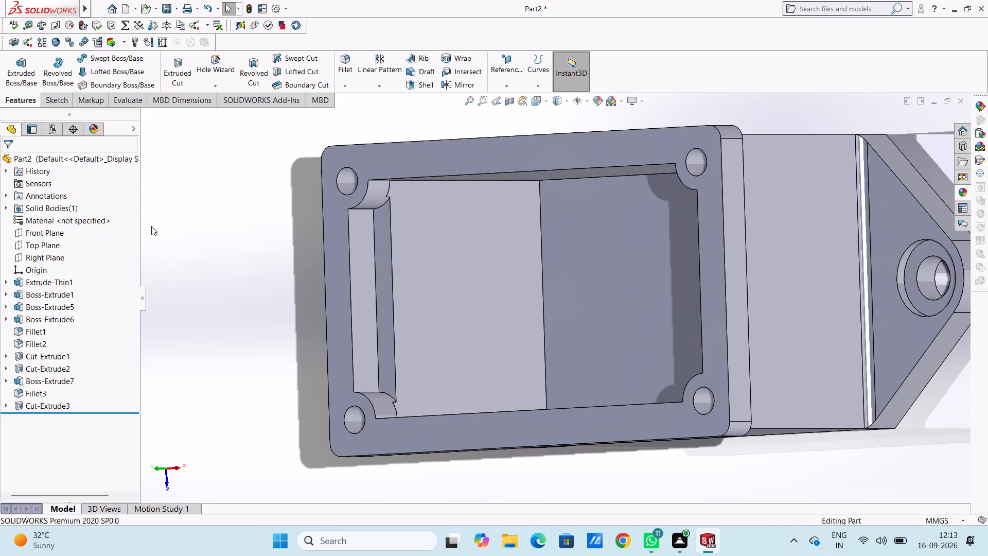
# Start a sketch on the narrow ledge face at the left end of the opening, viewed from the top.
pyautogui.hotkey('ctrl', '5')
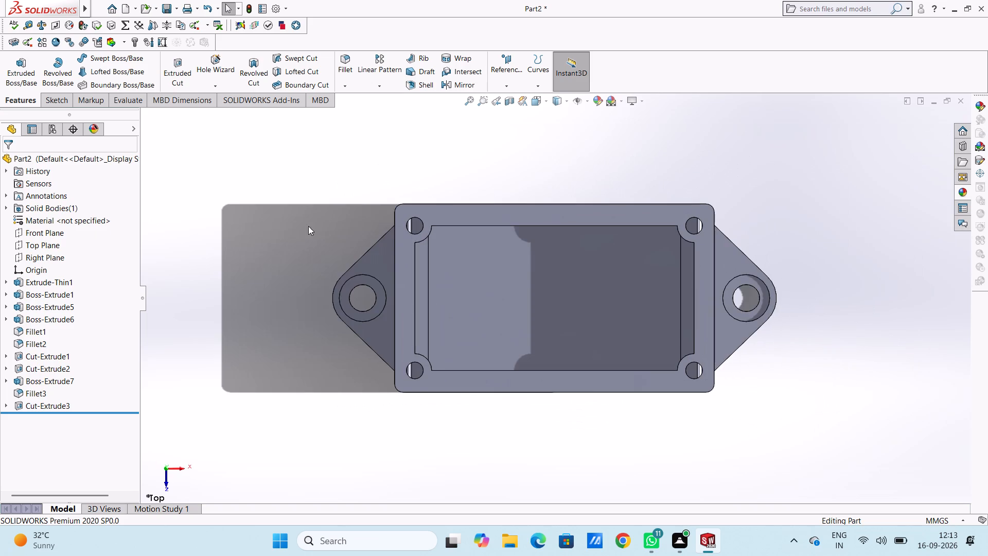
pyautogui.scroll(-4, 484, 257)
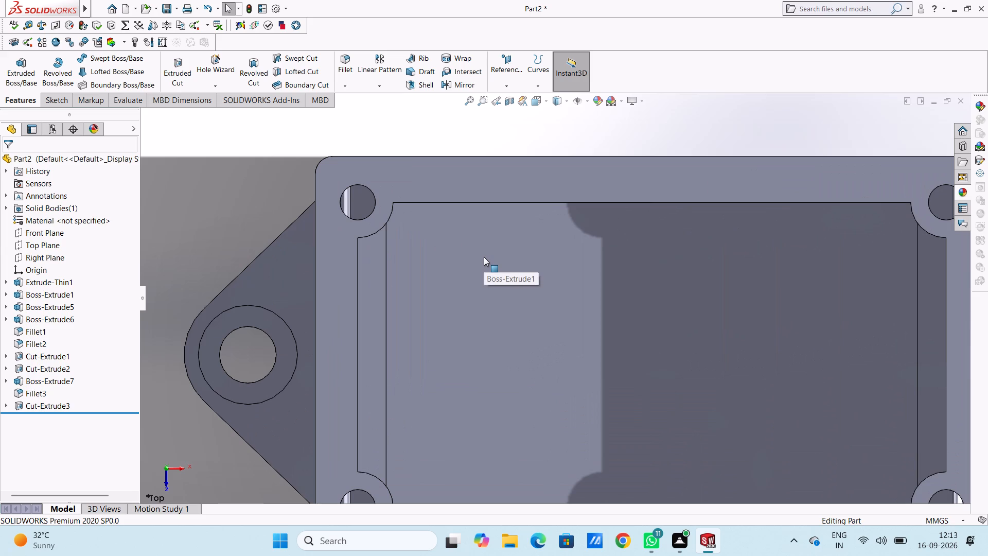
pyautogui.scroll(3, 363, 354)
pyautogui.middleClick(550, 327)
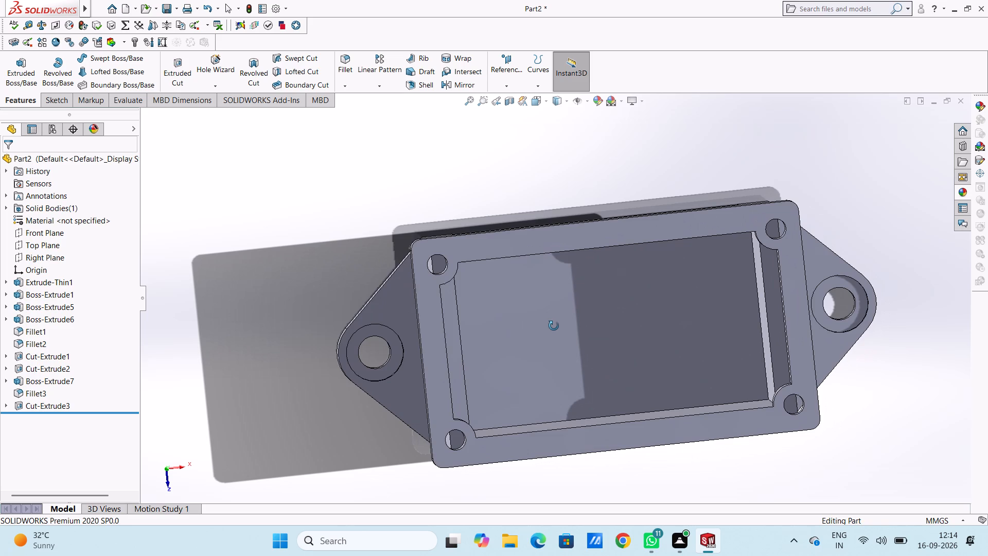
pyautogui.hotkey('ctrl', '5')
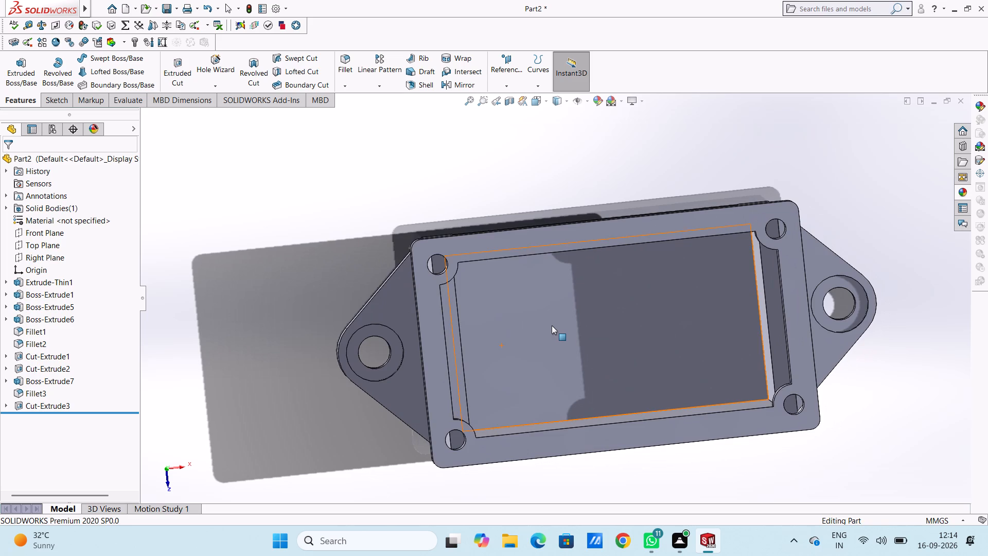
pyautogui.scroll(-2, 541, 327)
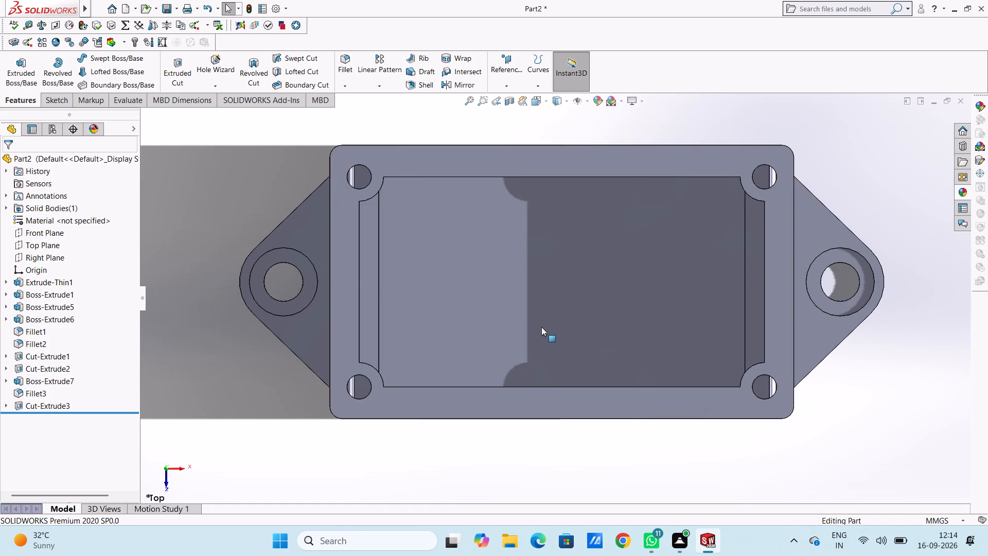
pyautogui.click(374, 263)
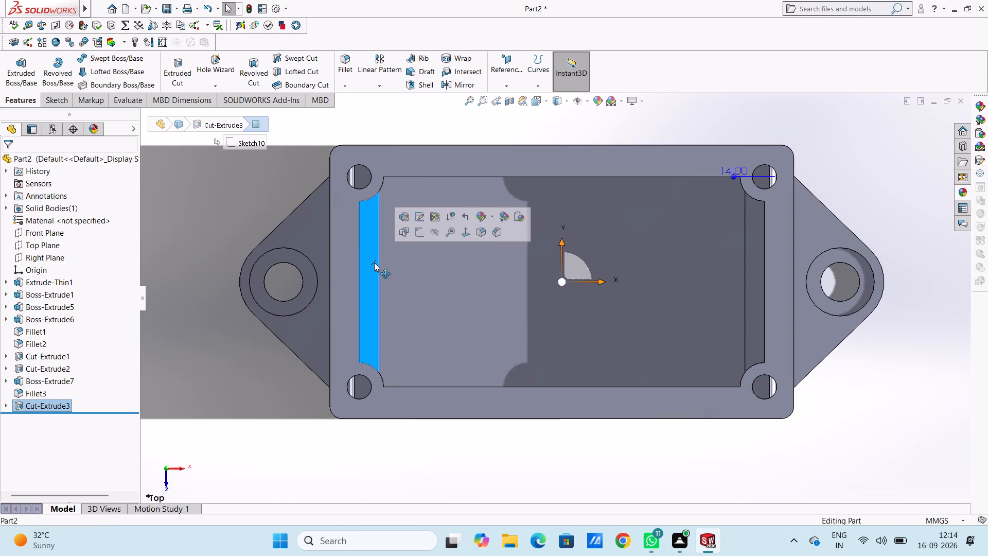
pyautogui.click(419, 236)
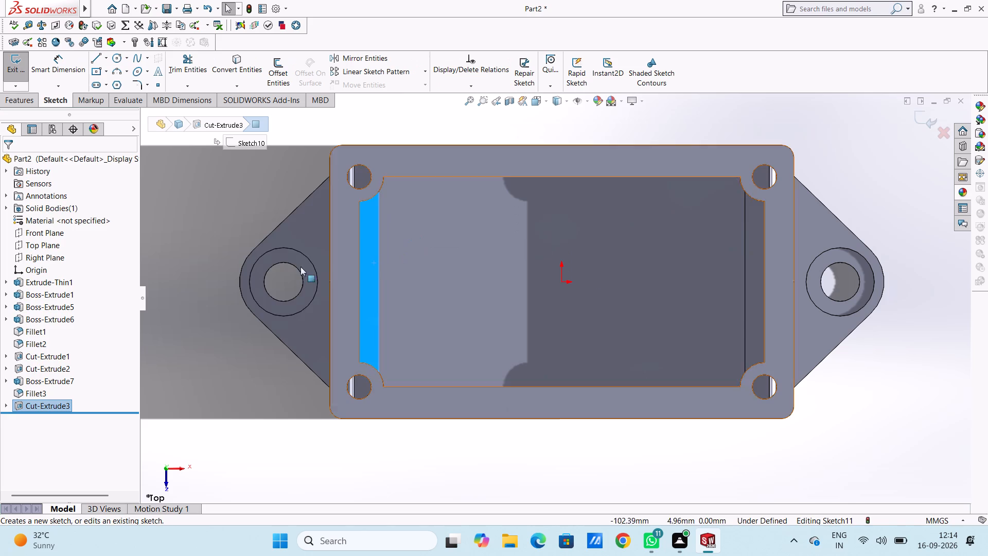
pyautogui.click(239, 210)
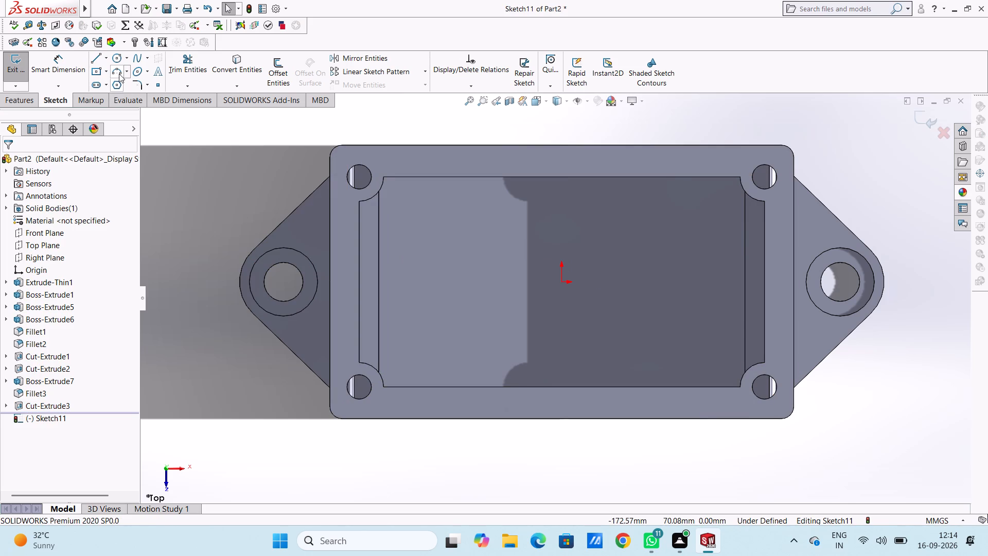
# Sketch a three-point arc along the ledge's upper curved edge, concentric with the upper-left corner hole, ending at the ledge's inner edge.
pyautogui.click(118, 74)
pyautogui.scroll(-4, 356, 203)
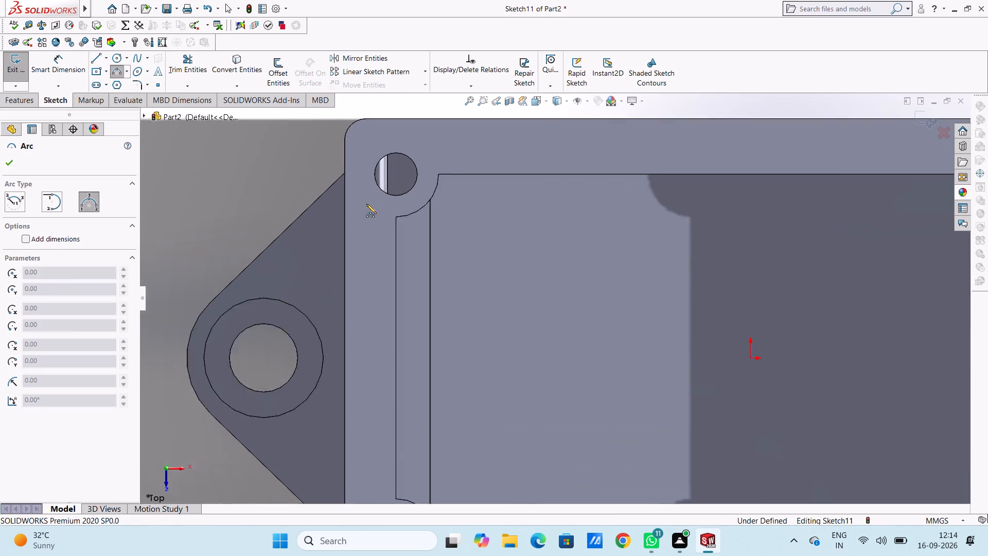
pyautogui.click(413, 224)
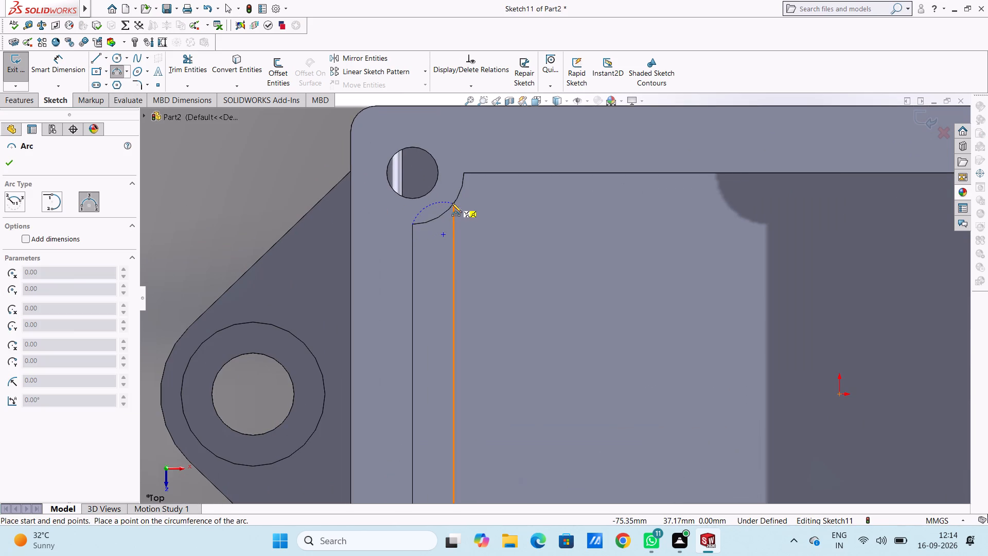
pyautogui.click(452, 203)
pyautogui.click(450, 211)
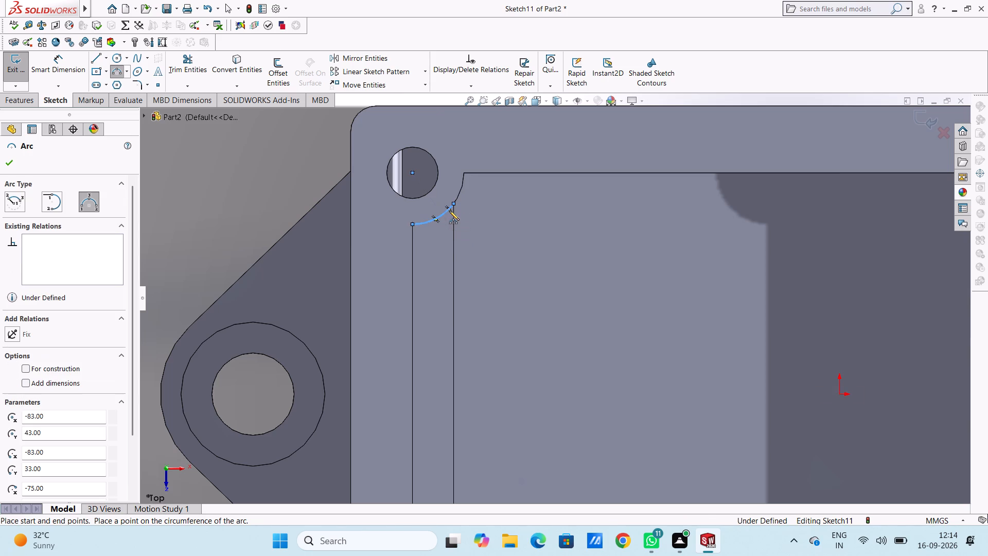
# Sketch a three-point arc of about 10 mm radius along the left ledge's lower curved edge, concentric with the lower-left corner hole.
pyautogui.scroll(3, 458, 461)
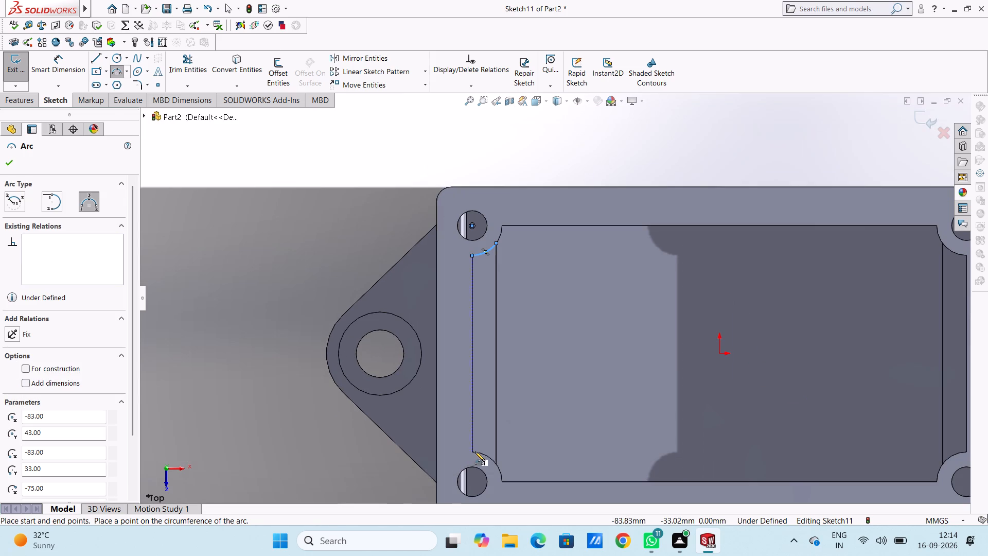
pyautogui.click(472, 452)
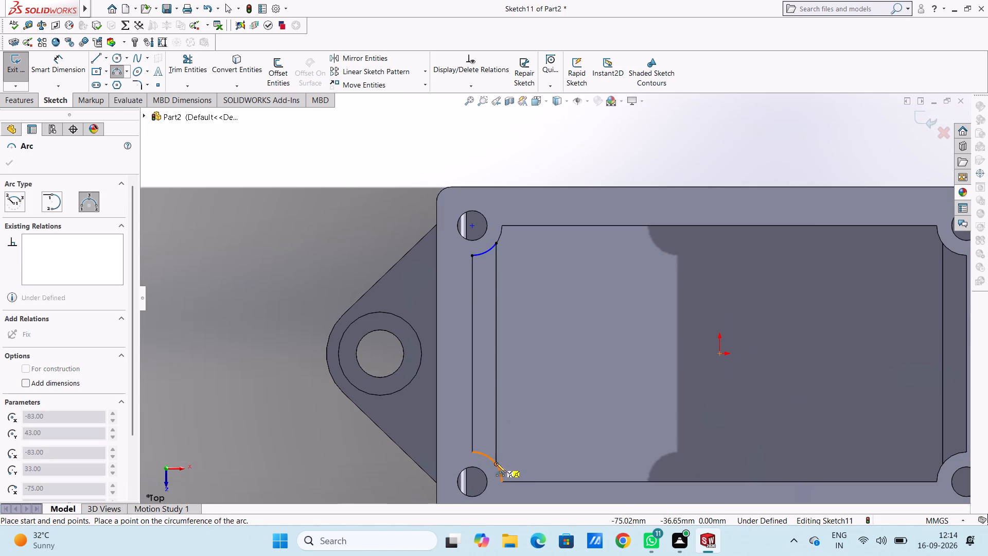
pyautogui.click(496, 464)
pyautogui.scroll(-3, 494, 464)
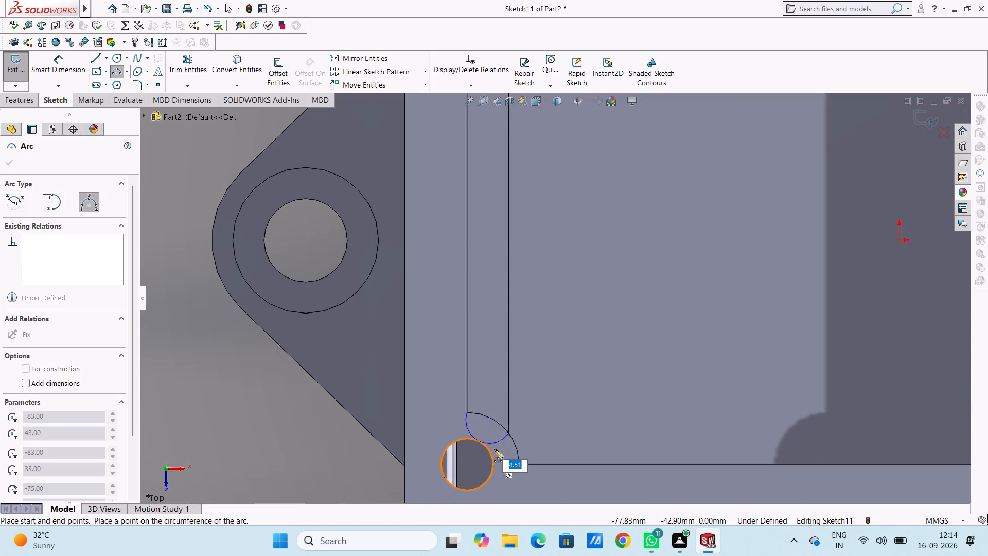
pyautogui.click(493, 422)
pyautogui.scroll(-3, 496, 424)
pyautogui.scroll(5, 497, 425)
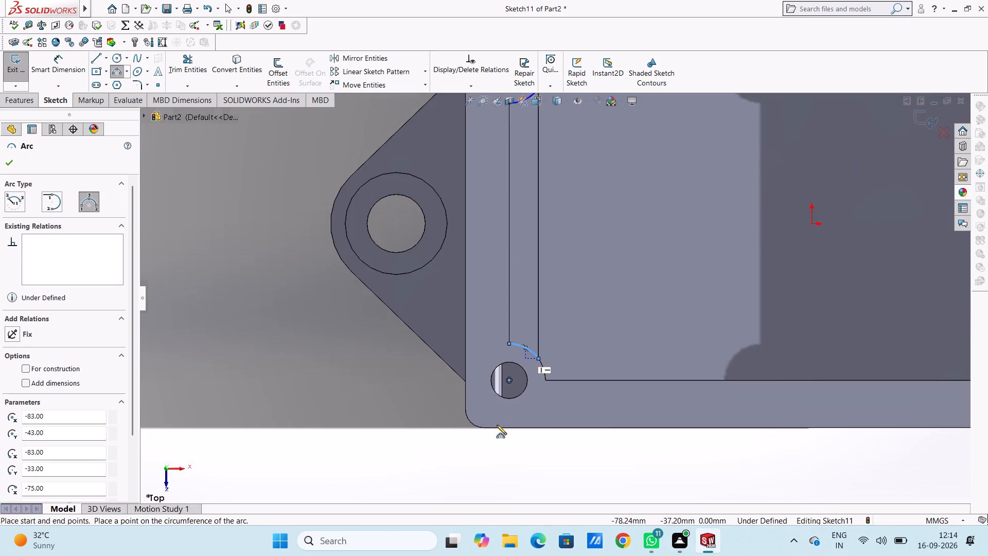
# Sketch a three-point arc of about 10 mm radius along the right ledge's lower curved edge, concentric with the lower-right corner hole.
pyautogui.scroll(3, 497, 425)
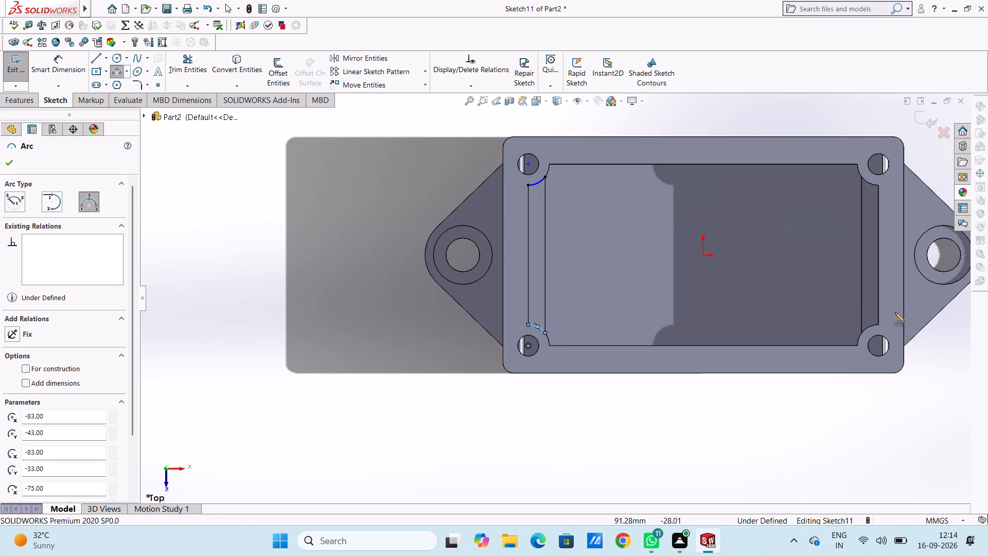
pyautogui.scroll(-4, 899, 304)
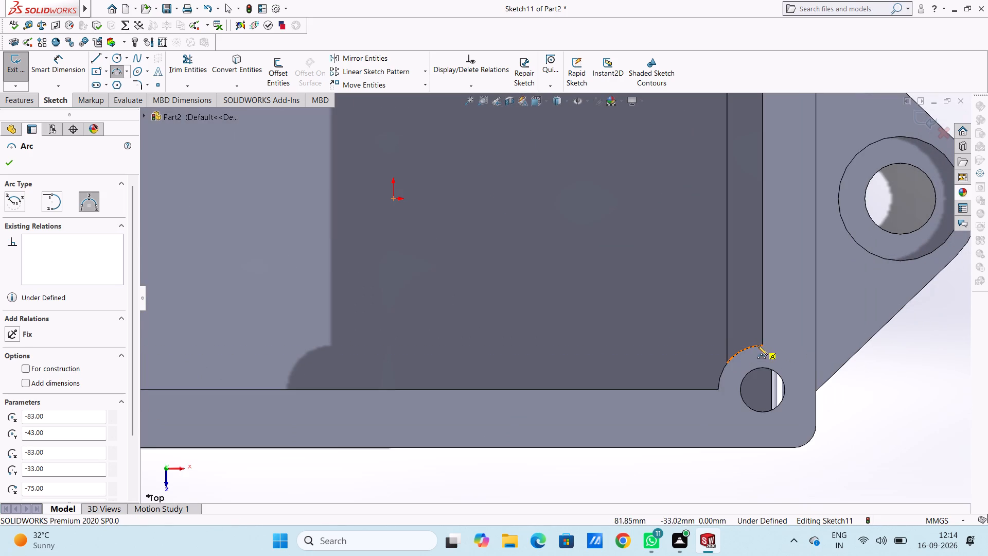
pyautogui.click(762, 344)
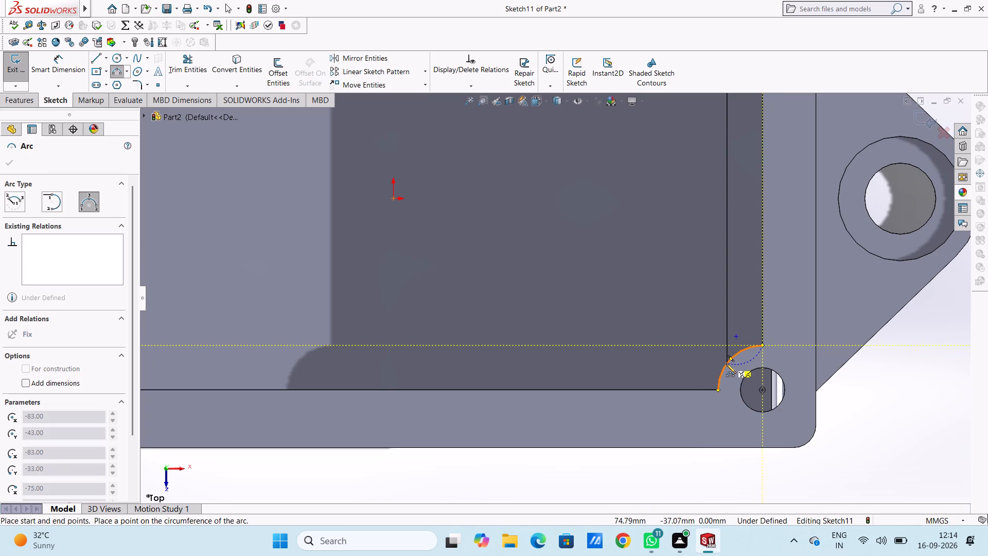
pyautogui.click(727, 362)
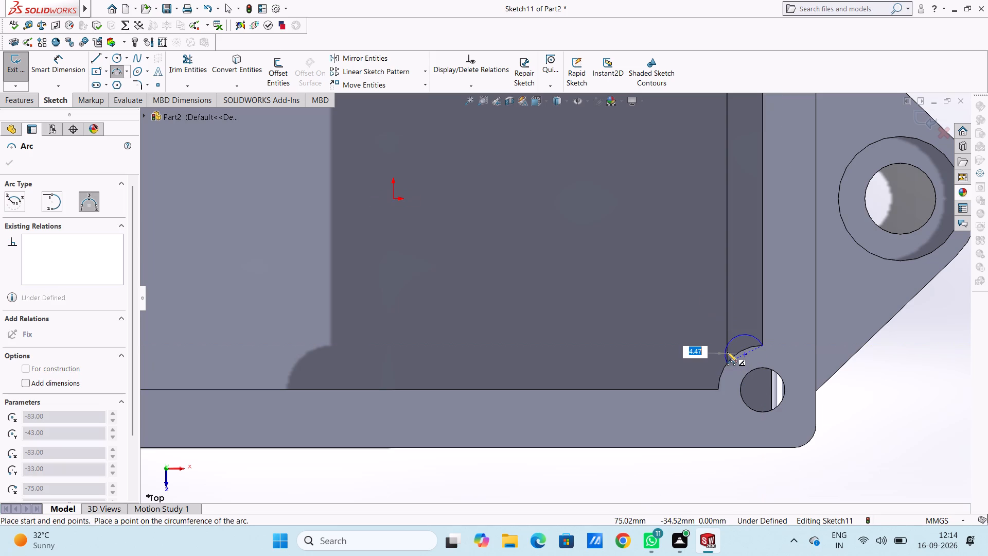
pyautogui.click(732, 355)
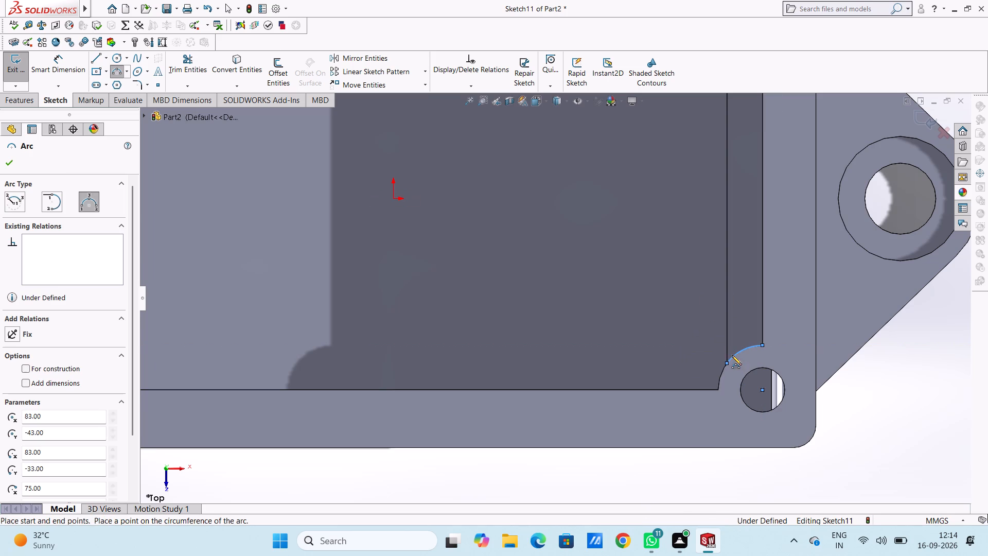
pyautogui.scroll(-5, 743, 328)
pyautogui.scroll(4, 744, 327)
# Sketch a three-point arc of about 10 mm radius along the right ledge's upper curved edge, concentric with the upper-right corner hole.
pyautogui.scroll(5, 744, 327)
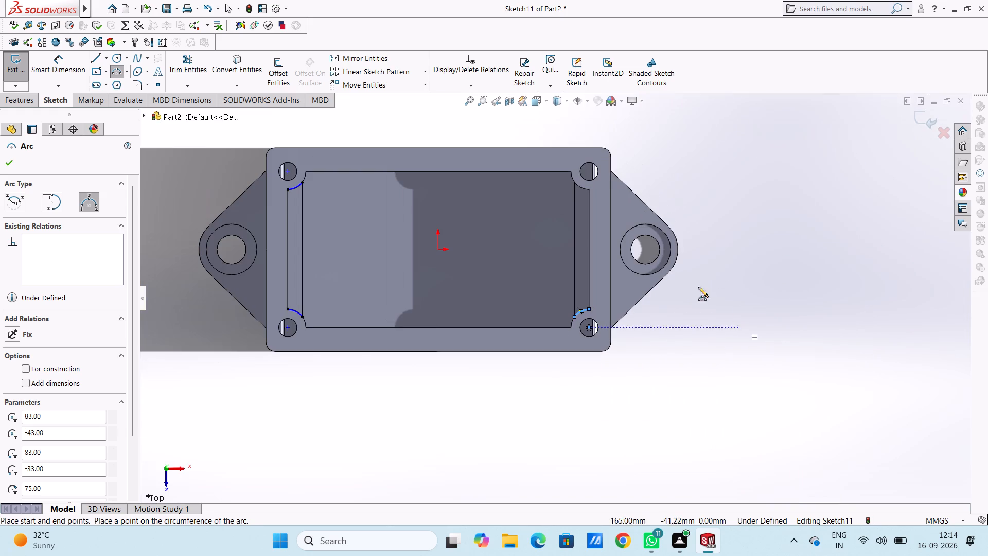
pyautogui.scroll(-6, 588, 154)
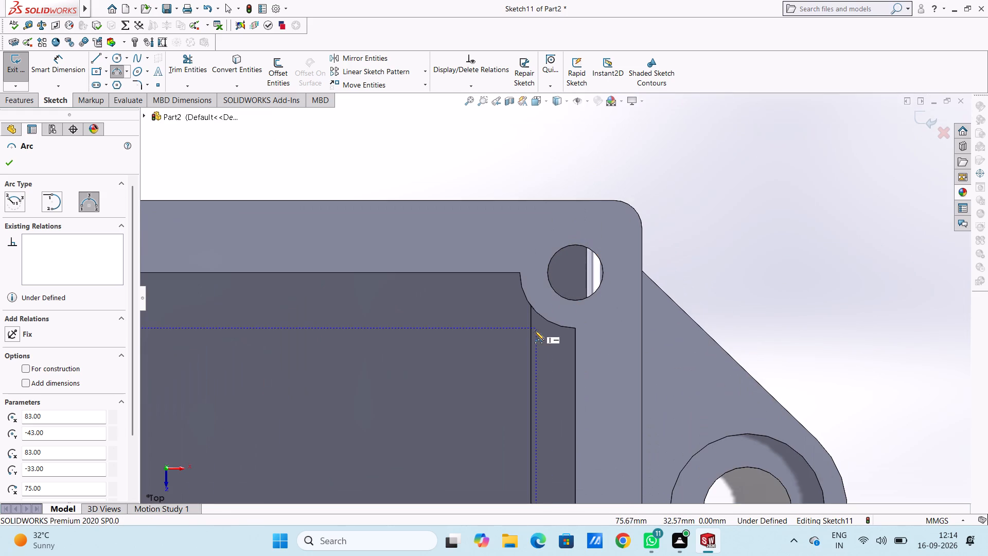
pyautogui.click(531, 306)
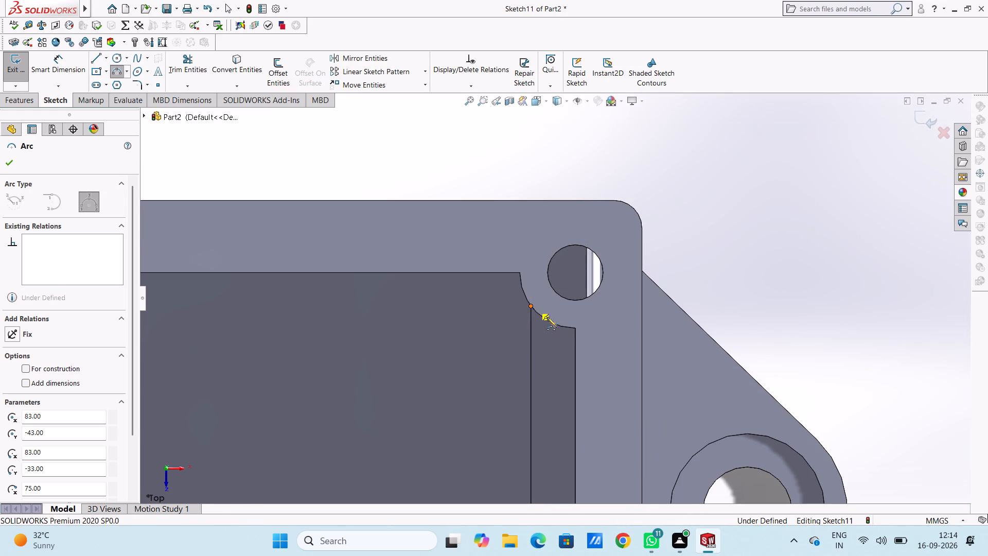
pyautogui.click(574, 327)
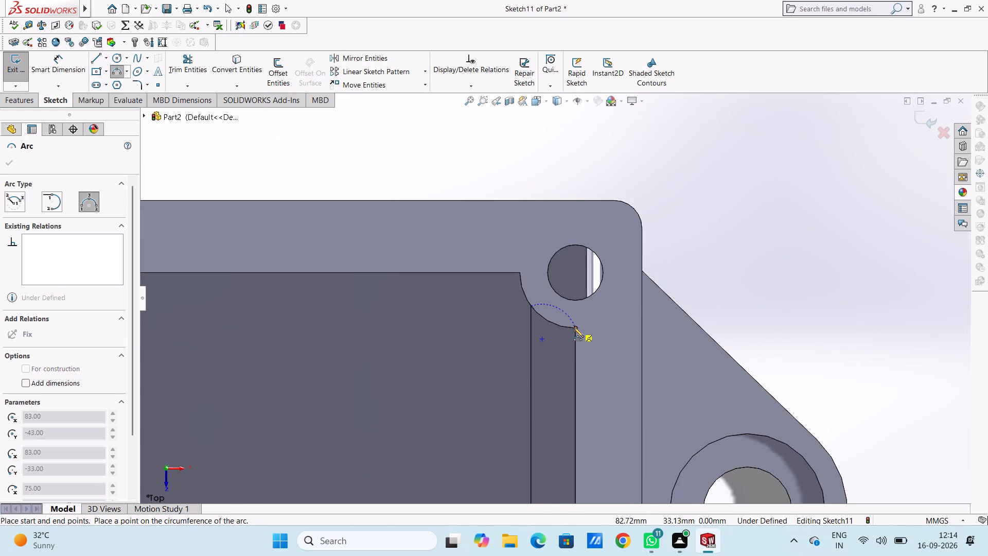
pyautogui.click(569, 328)
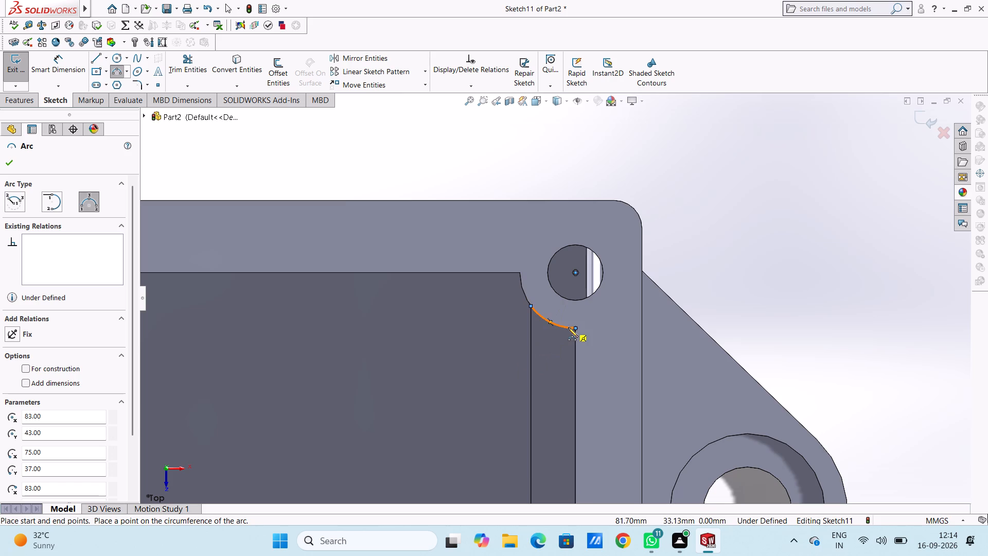
pyautogui.press('Escape')
pyautogui.press('Escape')
pyautogui.scroll(-3, 568, 327)
pyautogui.scroll(8, 568, 327)
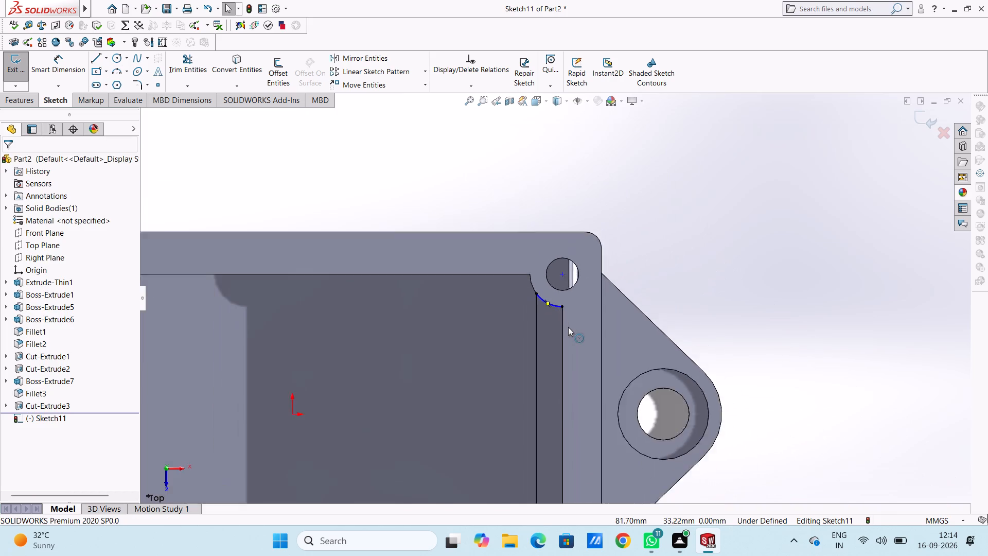
pyautogui.scroll(1, 568, 327)
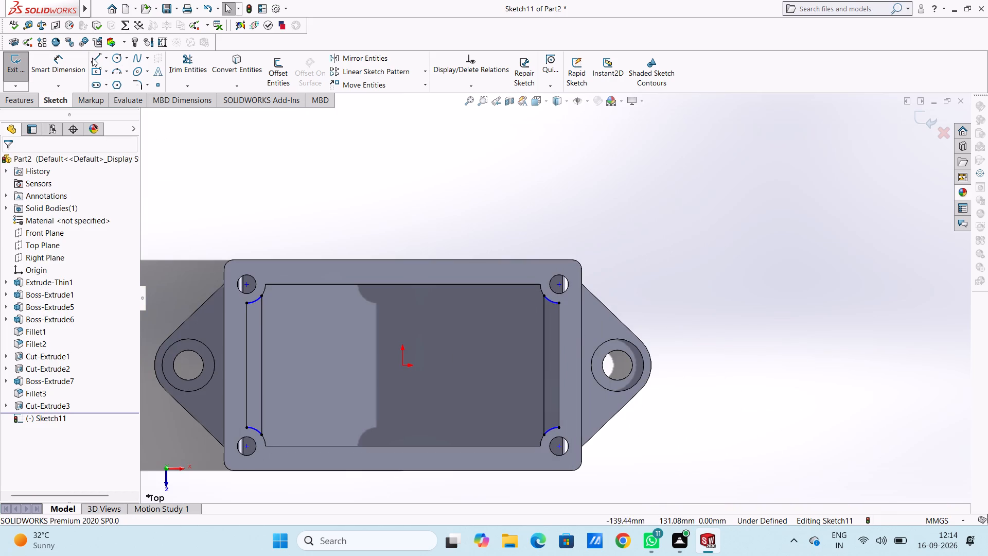
# Close the left ledge profile with vertical lines joining its two arcs: 66 mm on the outer edge and 74 mm on the inner edge.
pyautogui.click(92, 57)
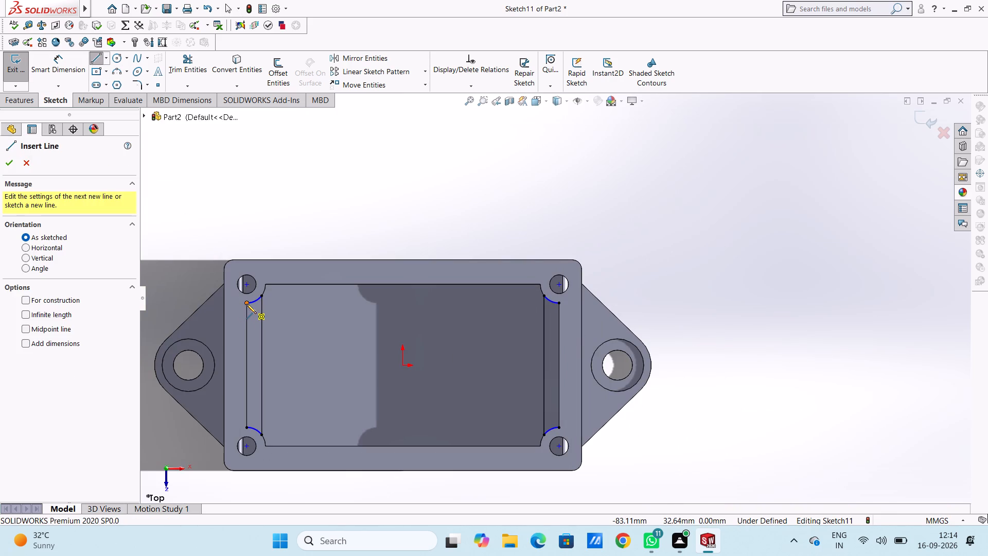
pyautogui.click(246, 303)
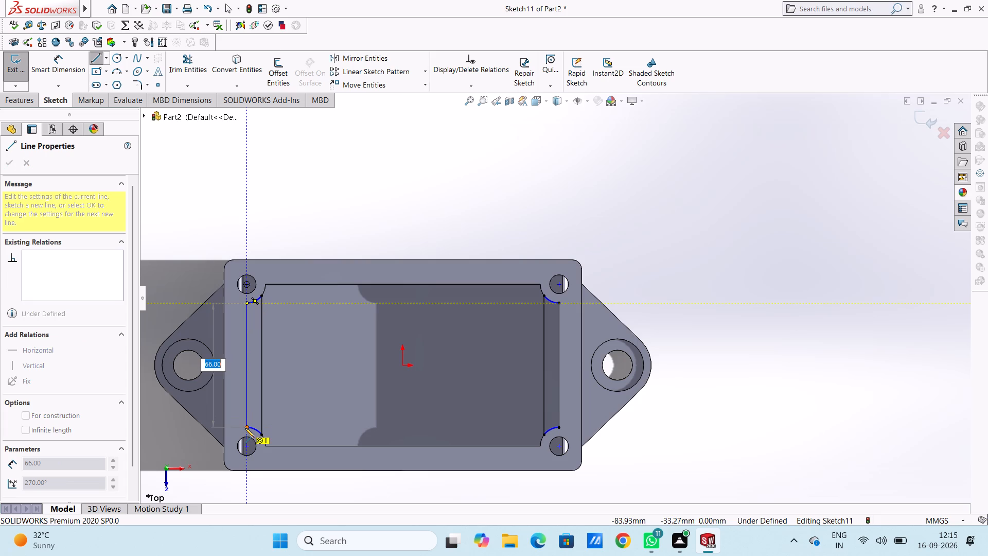
pyautogui.click(245, 427)
pyautogui.press('Escape')
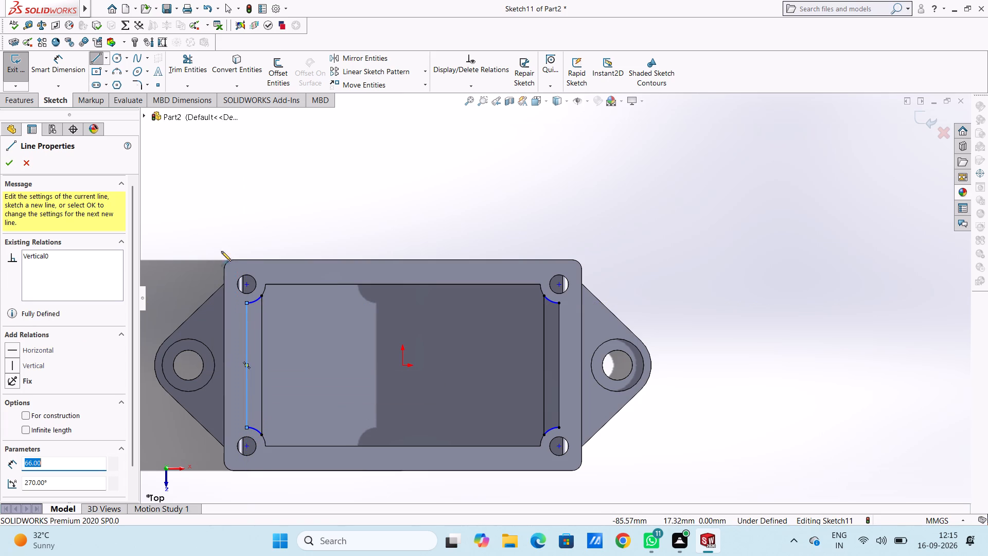
pyautogui.click(261, 296)
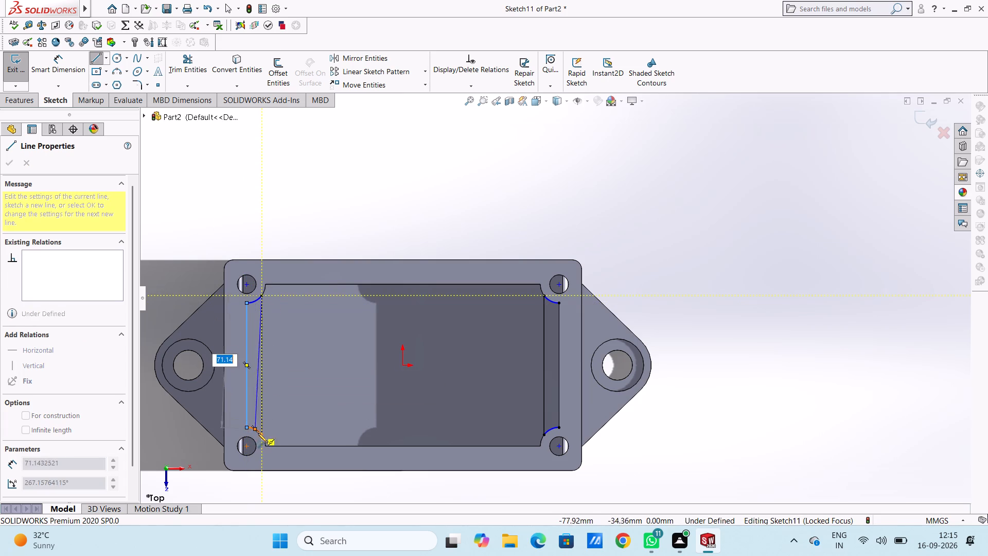
pyautogui.click(260, 433)
pyautogui.press('Escape')
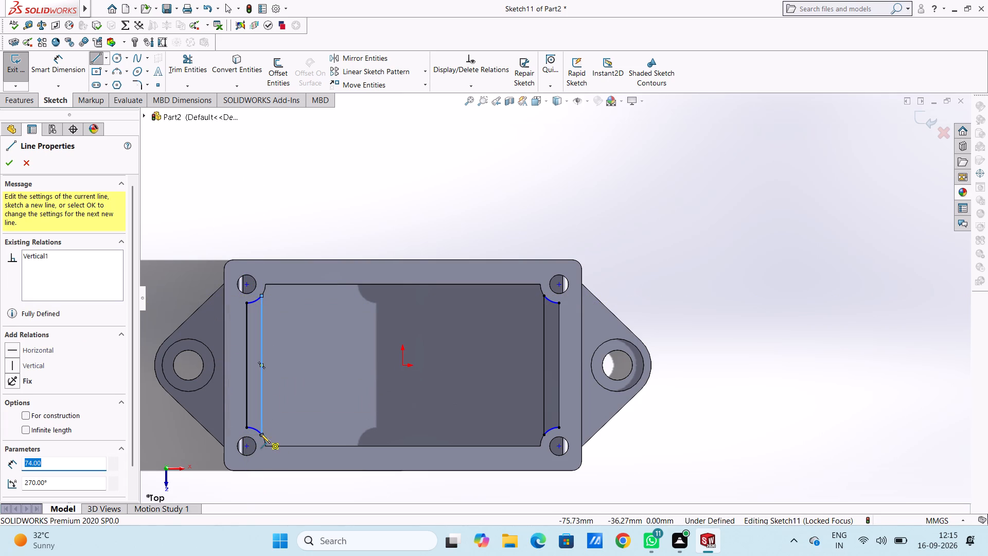
# Close the right ledge profile with vertical lines joining its two arcs: 74 mm on the inner edge and 66 mm on the outer edge.
pyautogui.click(545, 297)
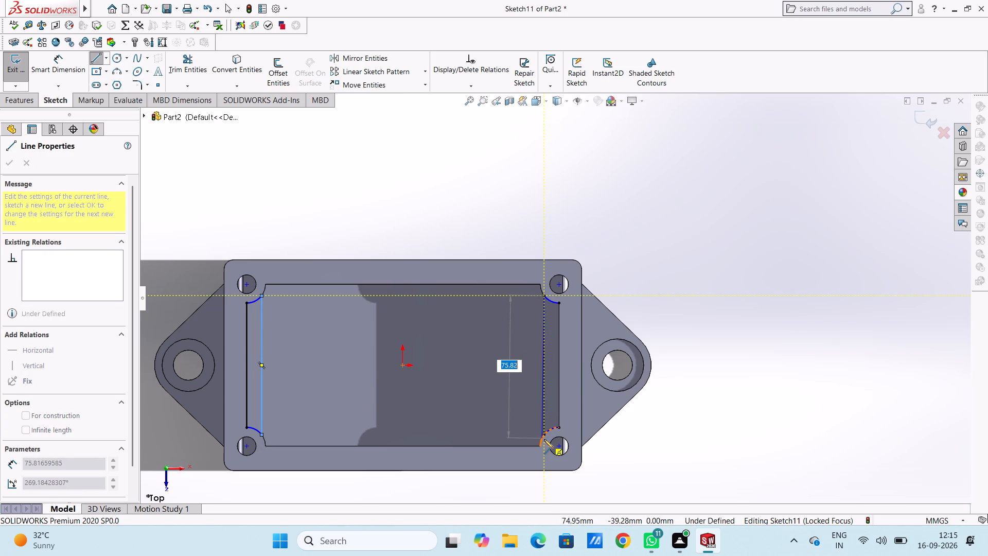
pyautogui.click(544, 435)
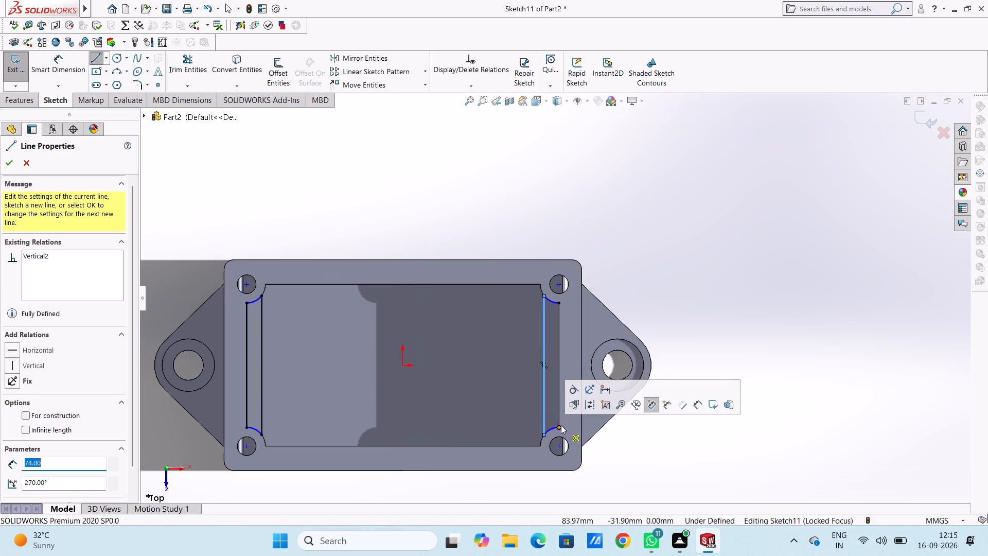
pyautogui.click(558, 302)
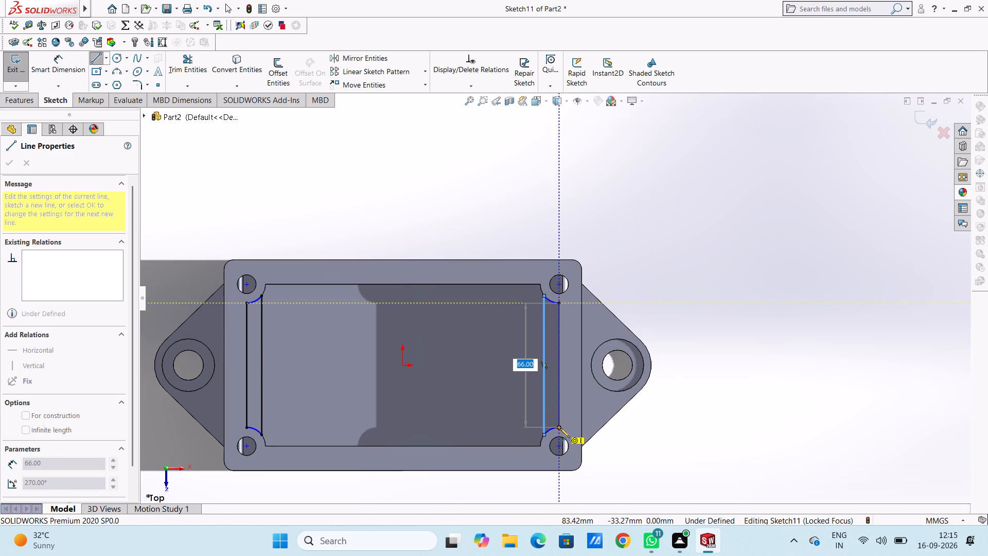
pyautogui.click(560, 428)
pyautogui.press('Escape')
pyautogui.press('Escape')
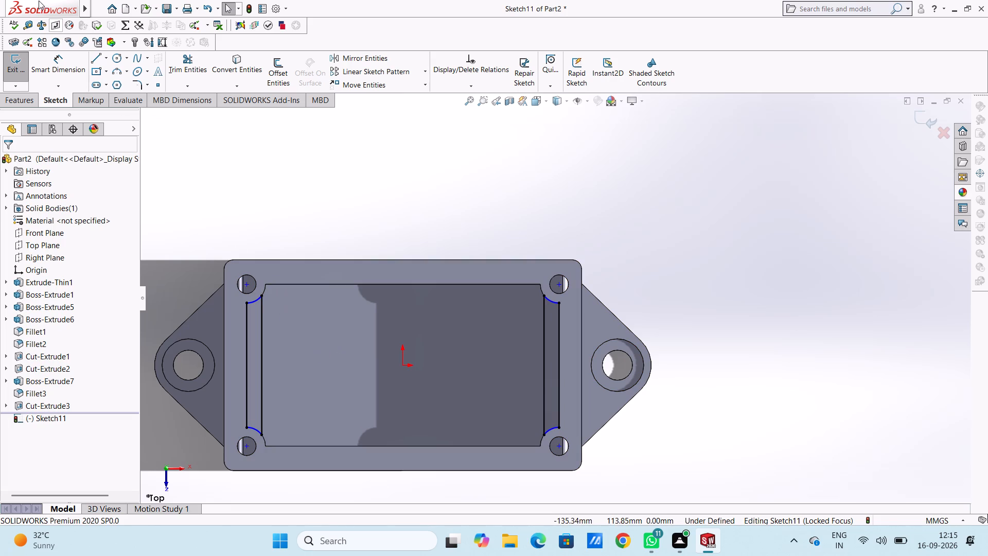
# Add radius dimensions to the upper and lower arcs of the left ledge profile.
pyautogui.click(52, 60)
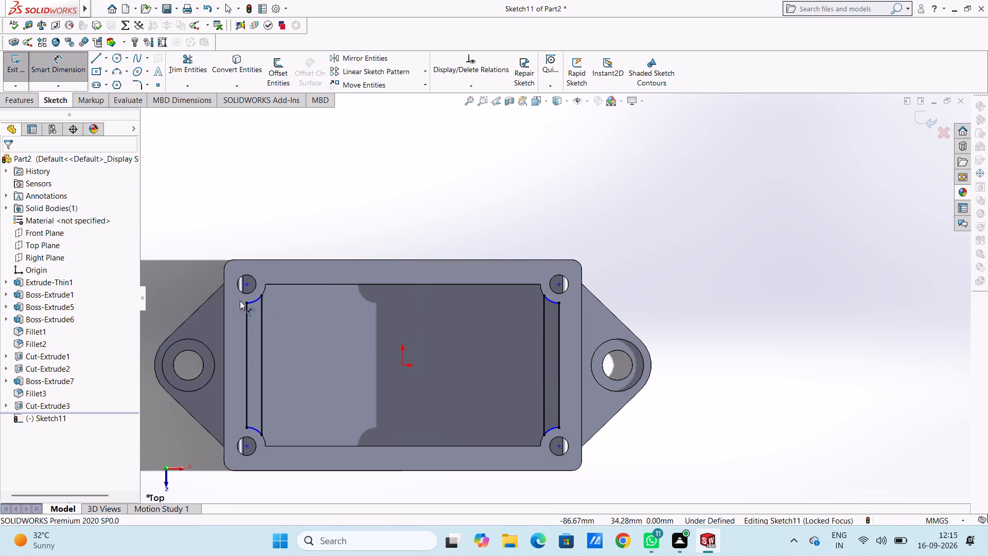
pyautogui.click(257, 300)
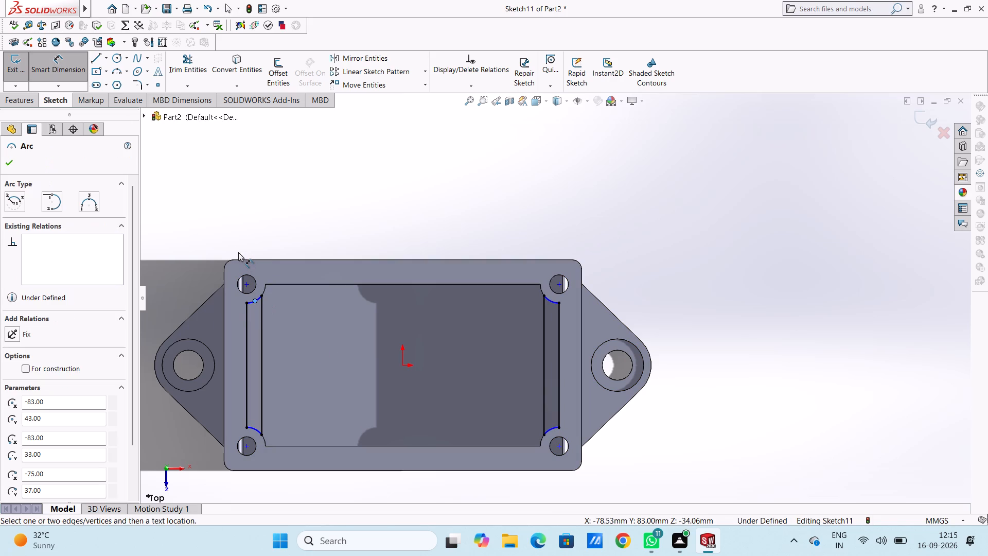
pyautogui.press('Escape')
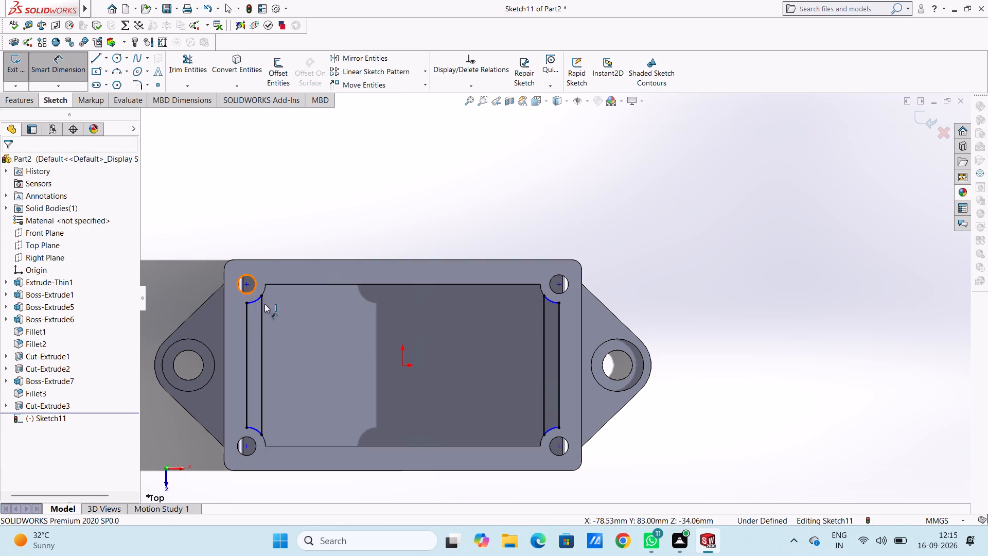
pyautogui.click(258, 301)
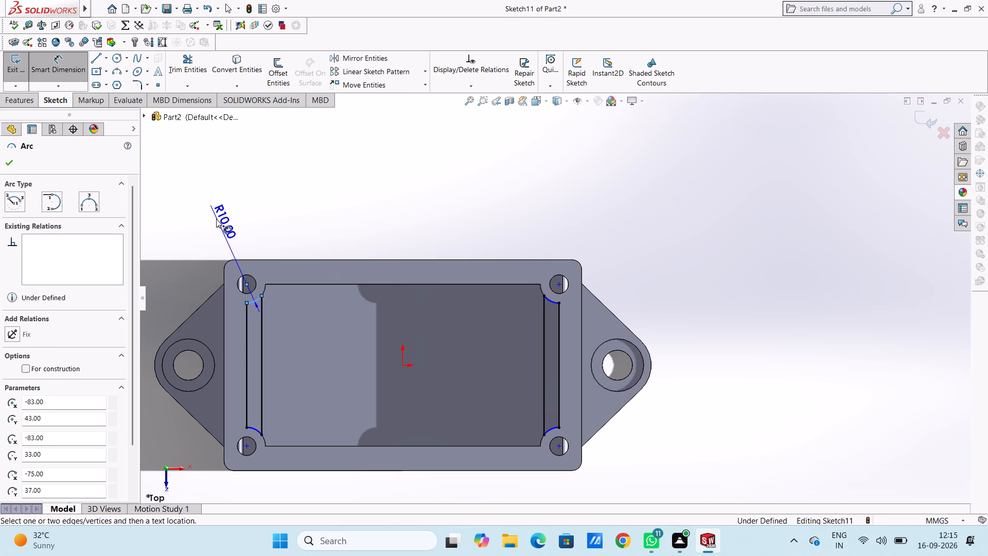
pyautogui.click(200, 192)
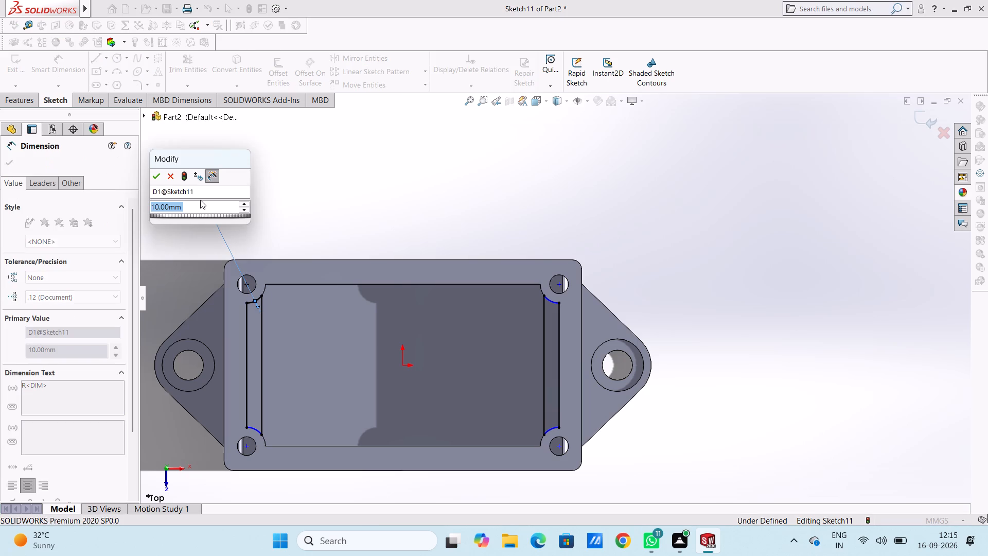
pyautogui.click(156, 181)
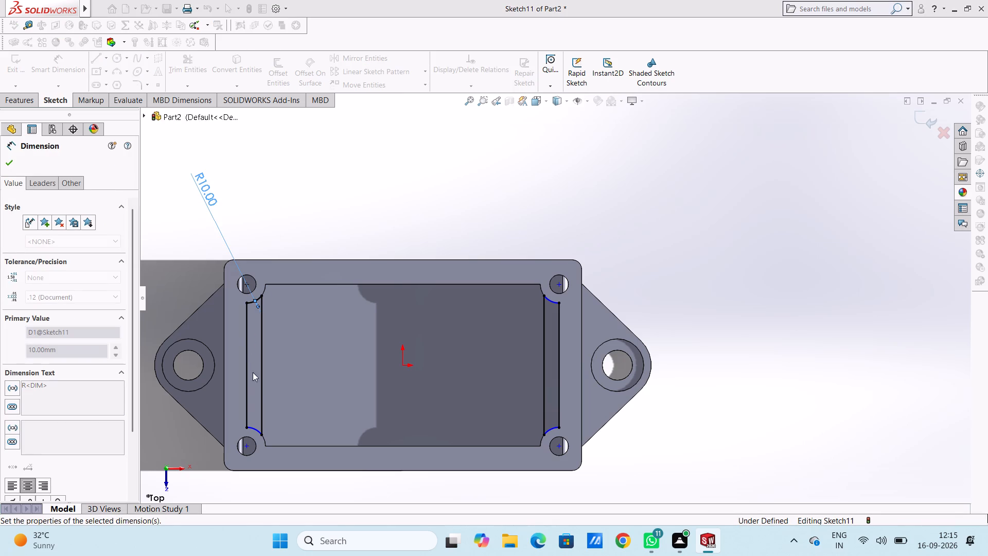
pyautogui.click(255, 426)
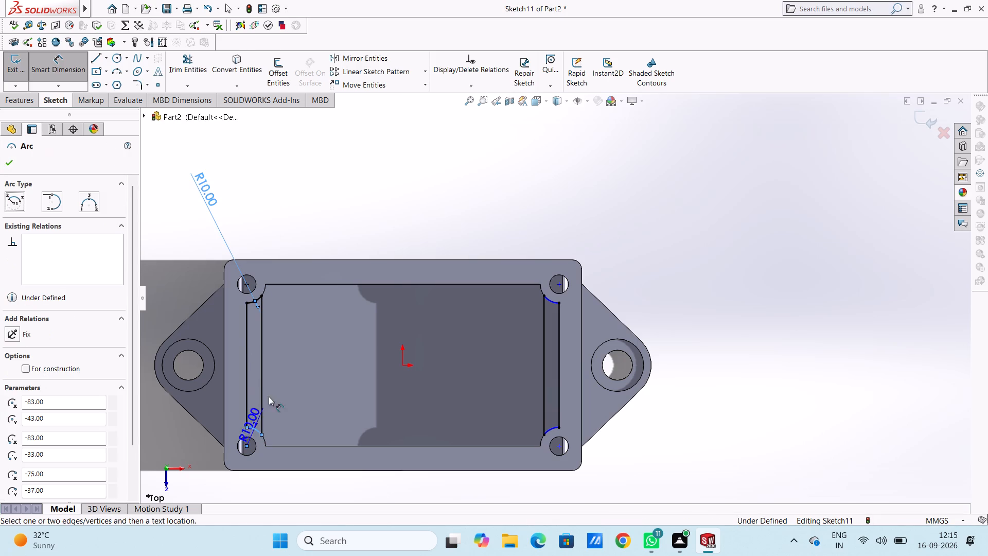
pyautogui.click(298, 355)
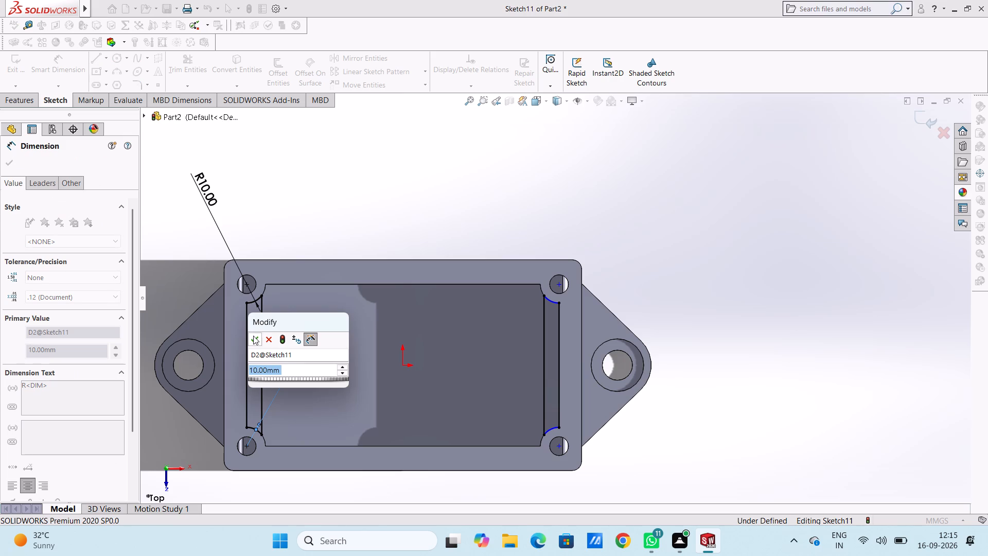
pyautogui.click(253, 337)
pyautogui.click(442, 347)
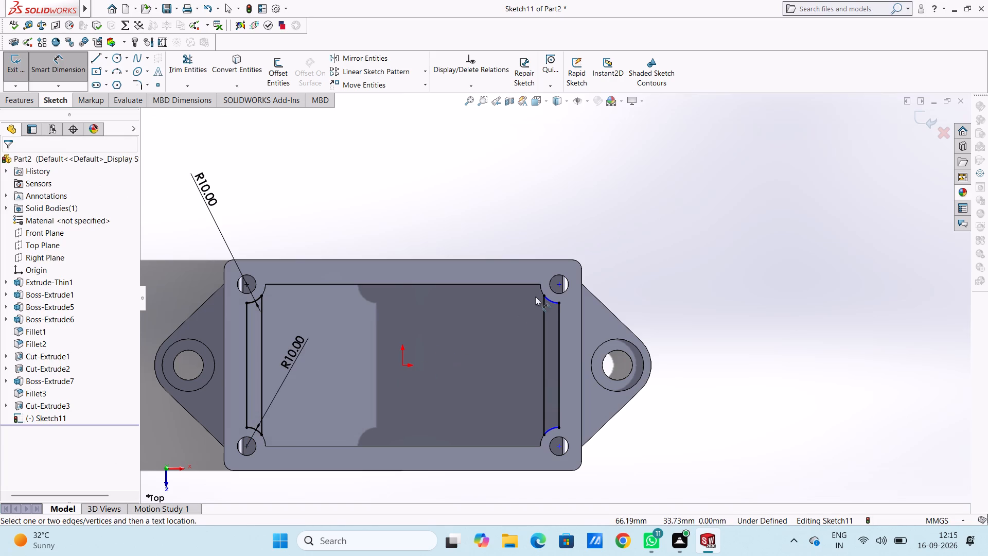
# Add radius dimensions to the upper and lower arcs of the right ledge profile.
pyautogui.click(554, 301)
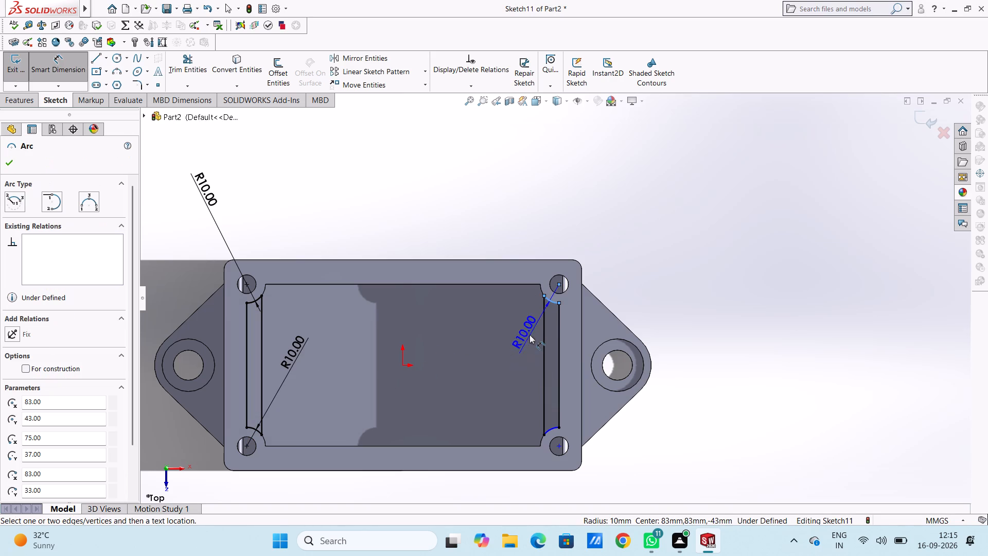
pyautogui.click(484, 391)
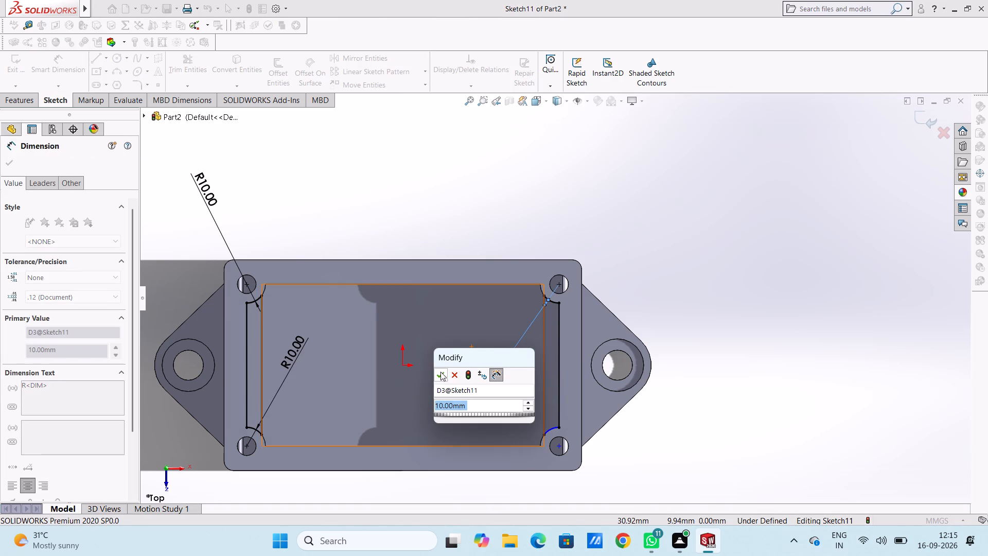
pyautogui.click(440, 372)
pyautogui.moveTo(731, 274); pyautogui.dragTo(732, 280)
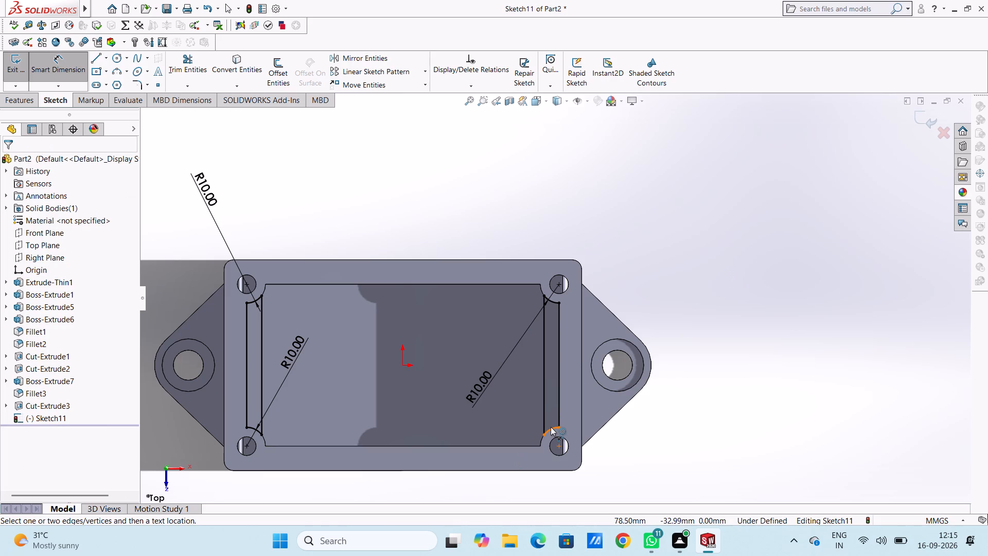
pyautogui.click(551, 427)
pyautogui.click(485, 338)
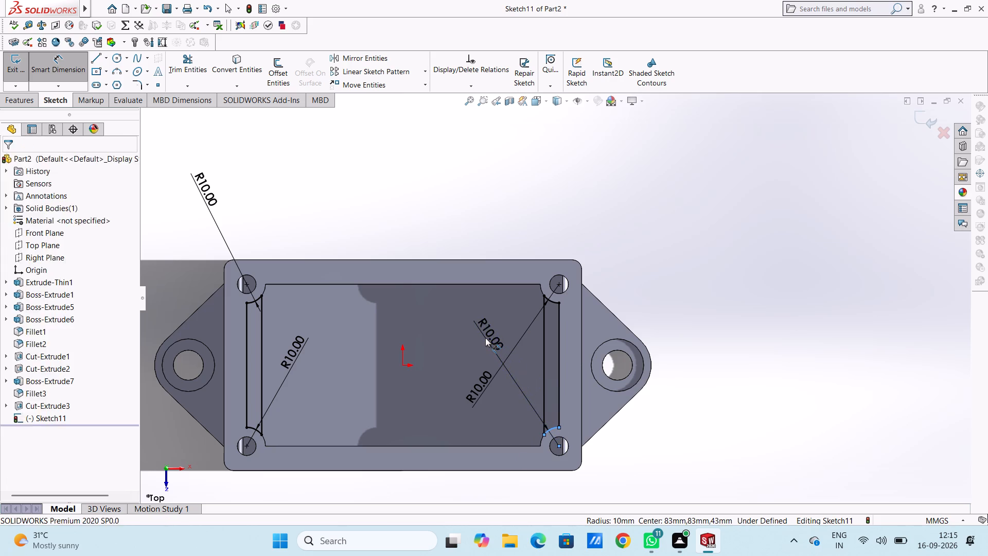
pyautogui.click(438, 321)
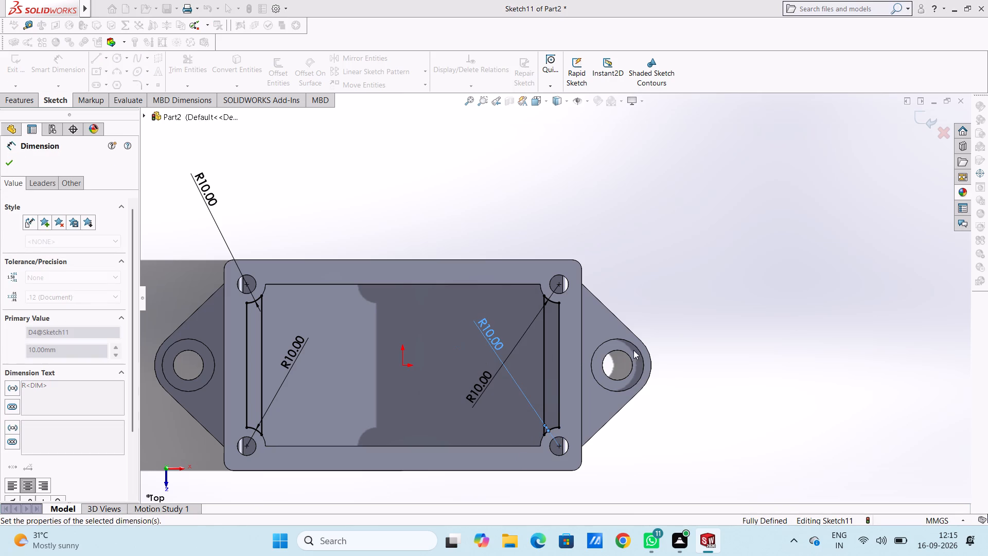
pyautogui.click(676, 305)
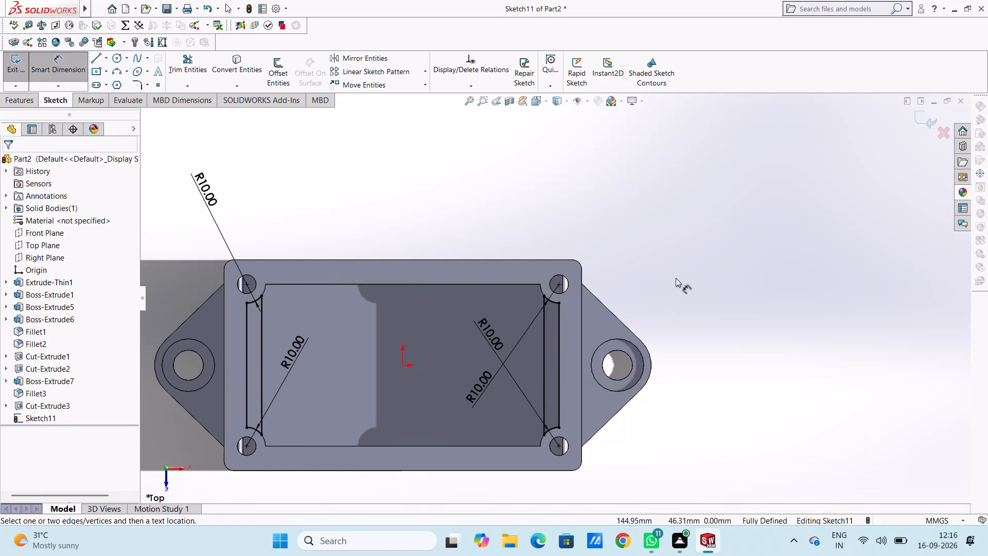
# Cut-extrude both ledge profiles down into the box to a blind depth of 83 mm.
pyautogui.hotkey('ctrl', '7')
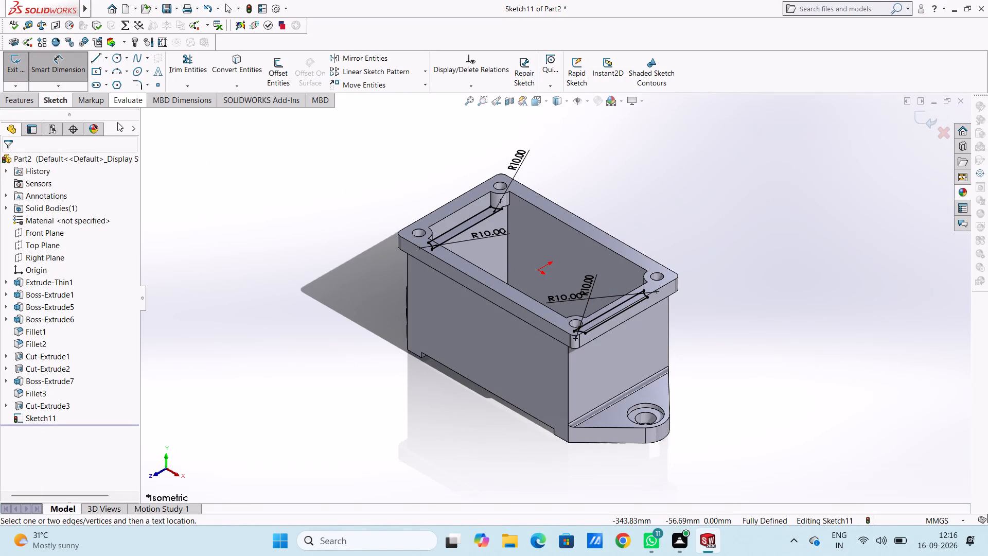
pyautogui.click(7, 99)
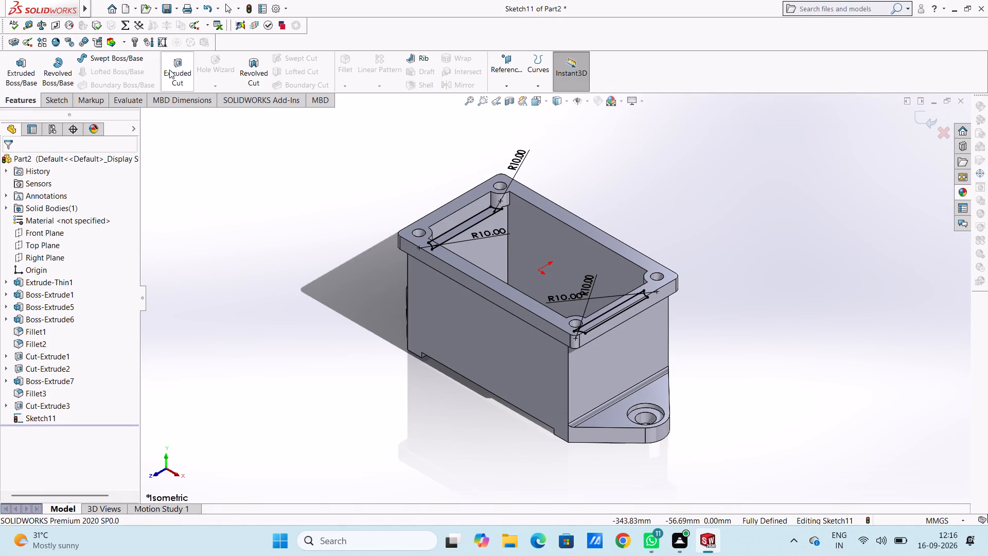
pyautogui.click(169, 67)
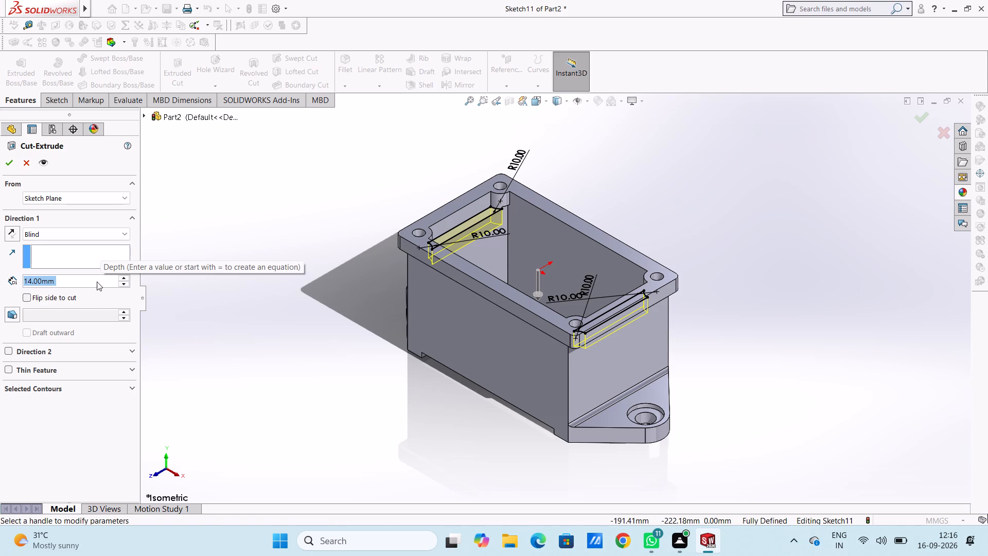
pyautogui.press('8')
pyautogui.press('3')
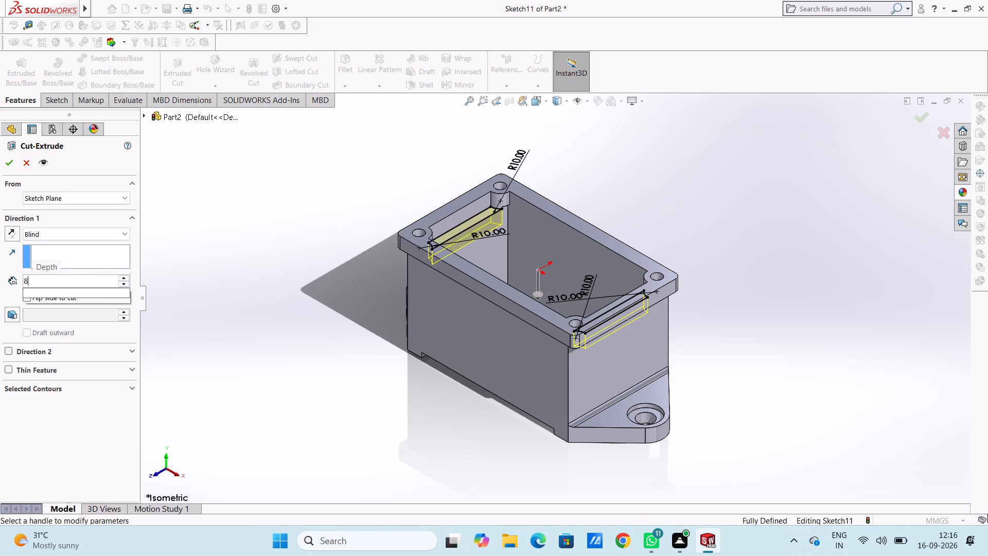
pyautogui.press('Return')
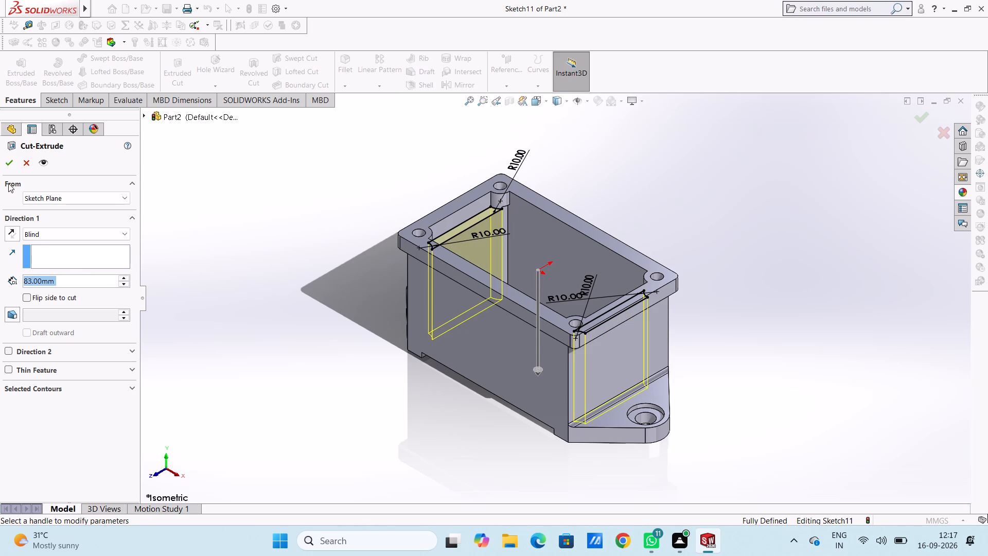
pyautogui.click(9, 162)
pyautogui.click(236, 218)
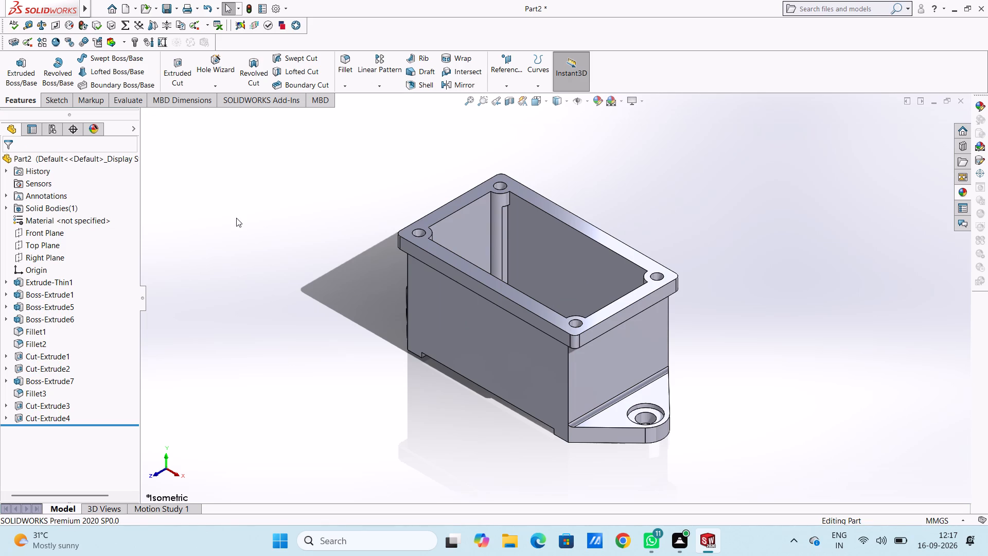
# Inspect the box cavity and its inner corner bosses from several angles for material left after the cut.
pyautogui.hotkey('ctrl', '5')
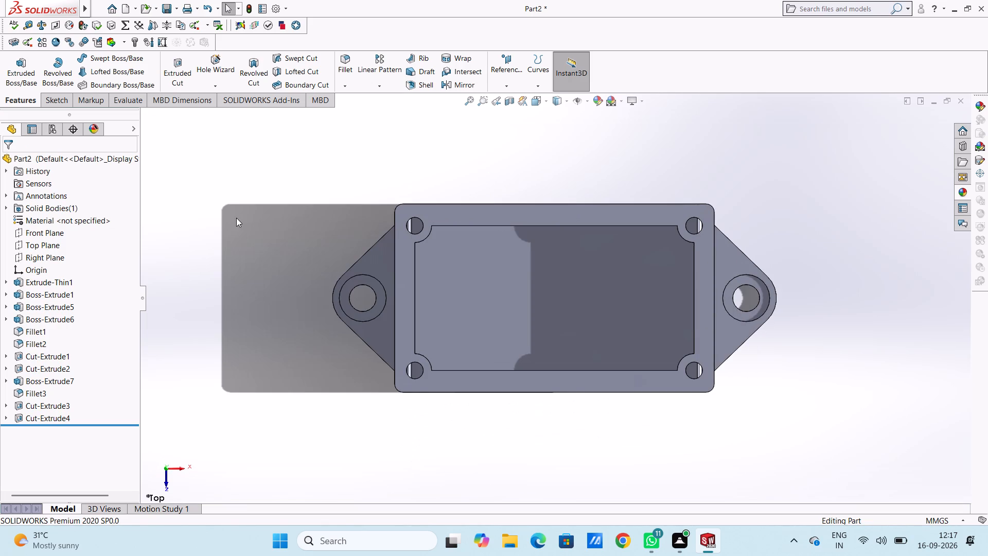
pyautogui.hotkey('ctrl', '3')
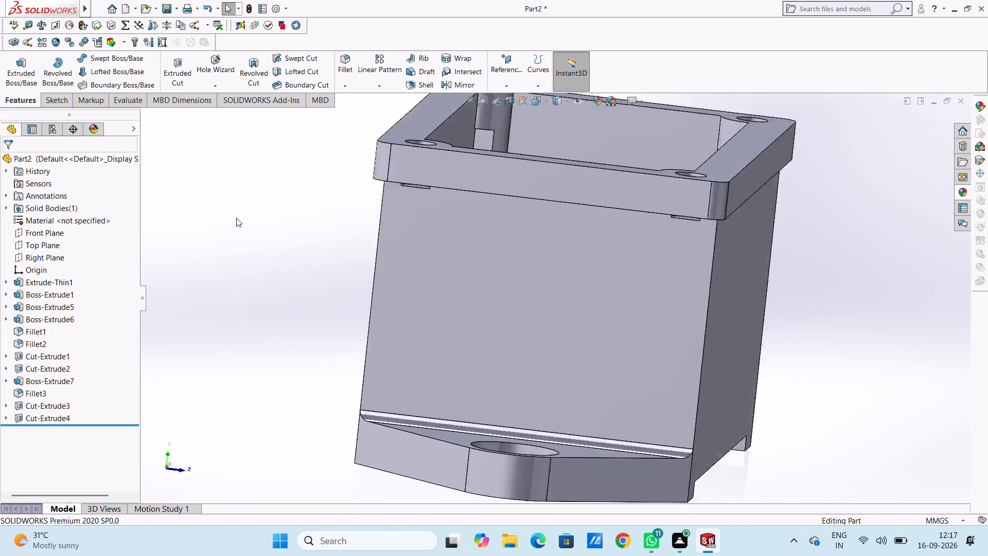
pyautogui.hotkey('ctrl', '4')
pyautogui.hotkey('ctrl', '5')
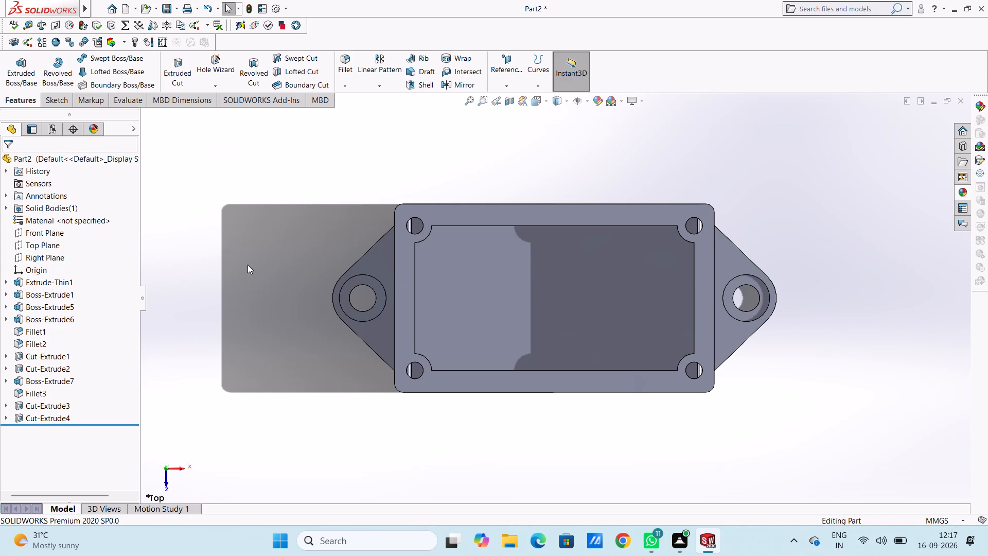
pyautogui.moveTo(277, 226); pyautogui.dragTo(255, 204, button='middle')
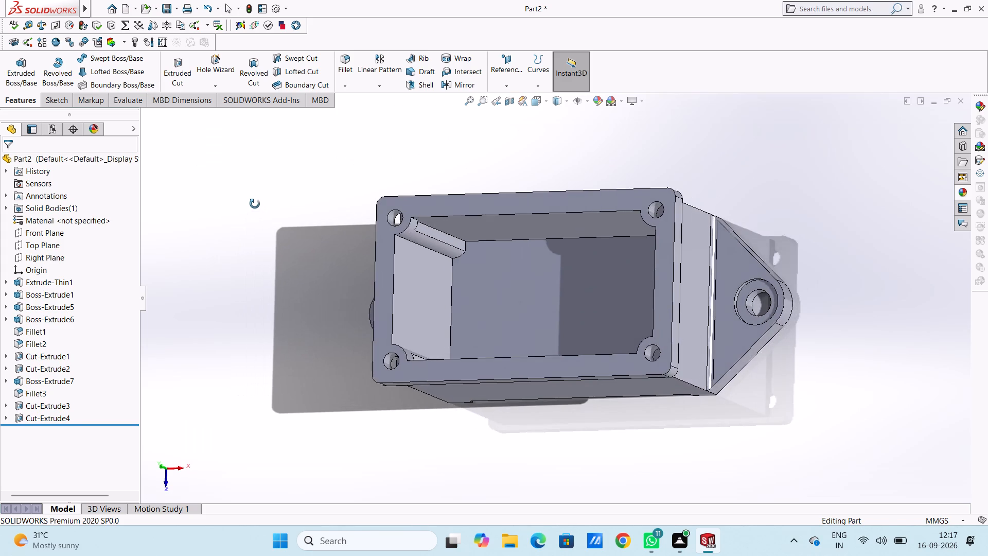
pyautogui.moveTo(255, 204); pyautogui.dragTo(279, 265, button='middle')
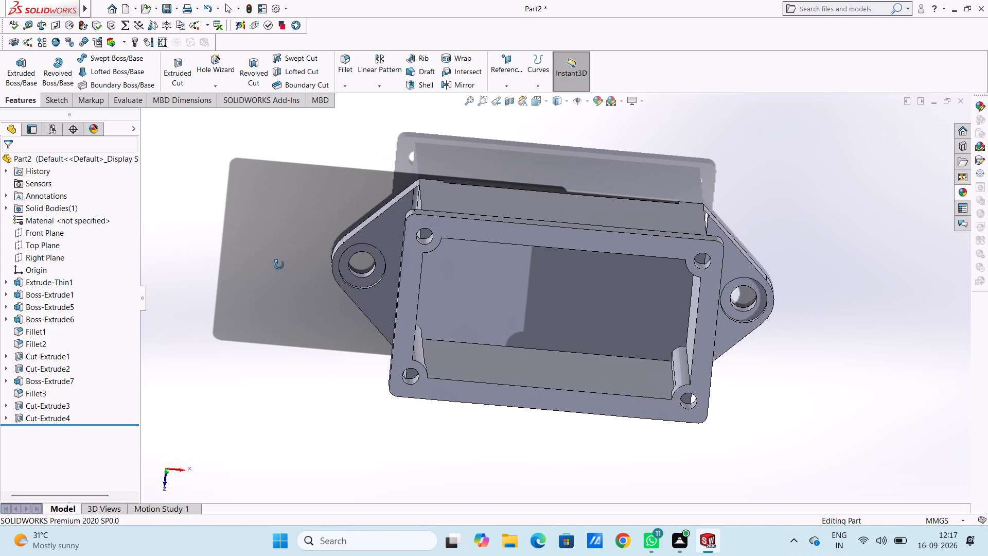
pyautogui.moveTo(279, 265); pyautogui.dragTo(270, 263, button='middle')
pyautogui.scroll(1, 267, 260)
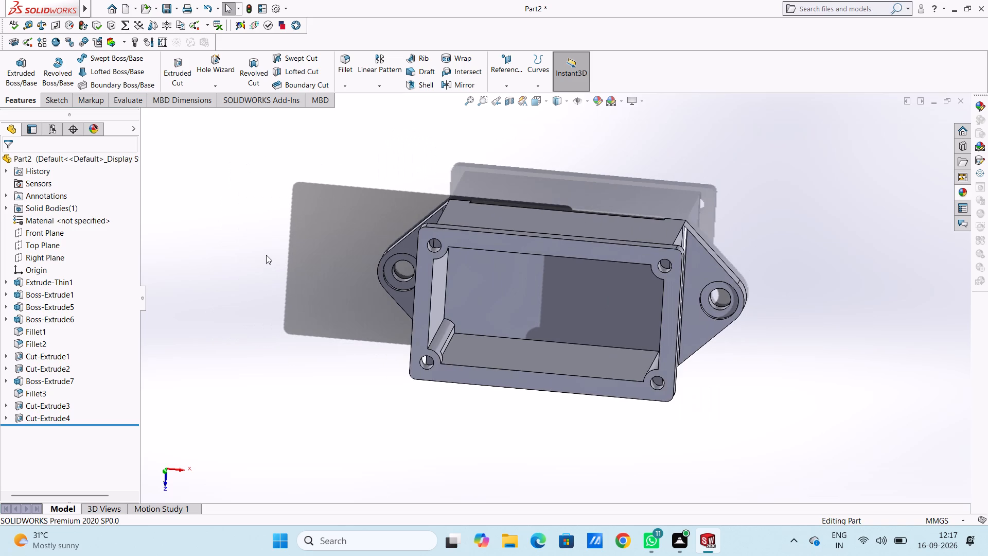
pyautogui.scroll(-4, 477, 287)
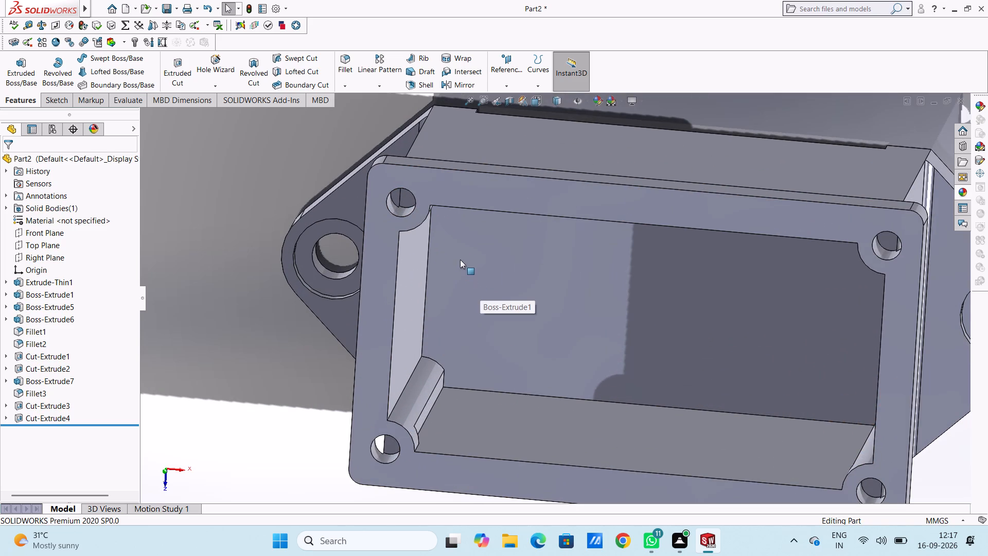
pyautogui.moveTo(460, 247); pyautogui.dragTo(442, 178, button='middle')
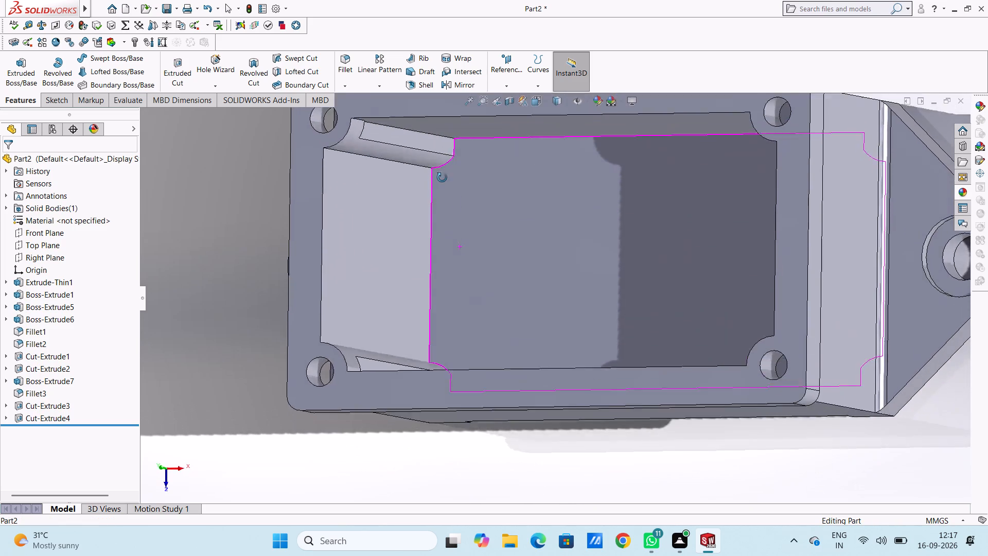
pyautogui.moveTo(442, 178); pyautogui.dragTo(463, 201, button='middle')
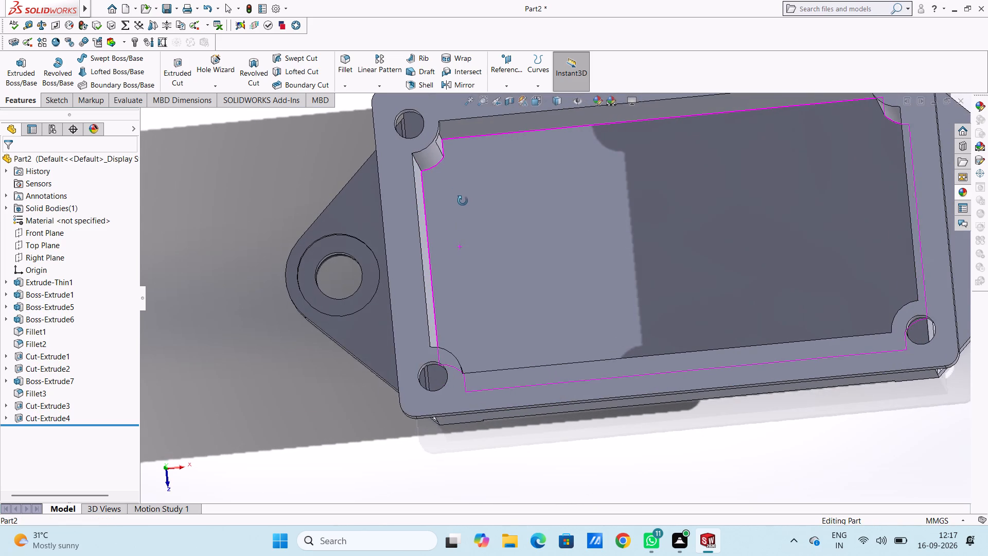
pyautogui.moveTo(463, 201); pyautogui.dragTo(466, 200, button='middle')
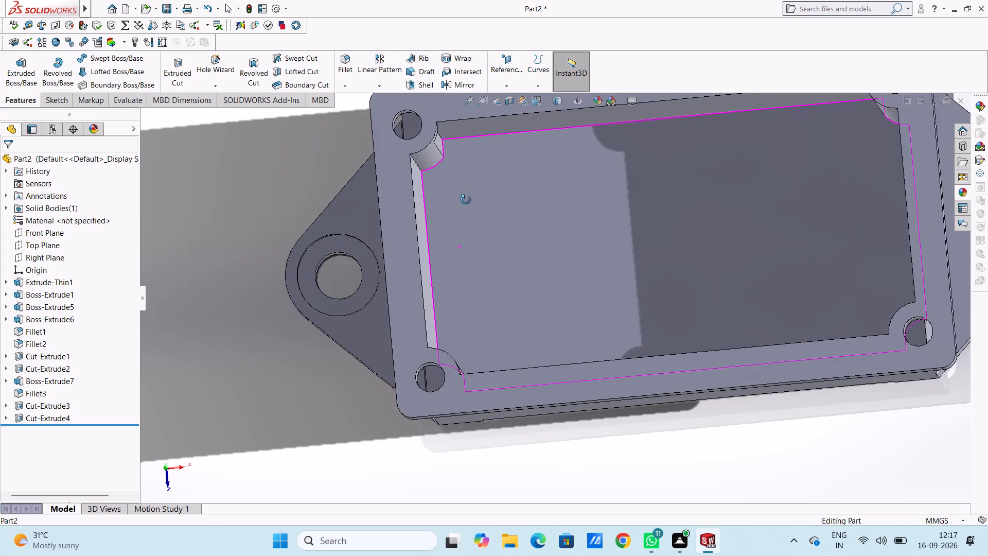
pyautogui.moveTo(466, 200); pyautogui.dragTo(393, 214, button='middle')
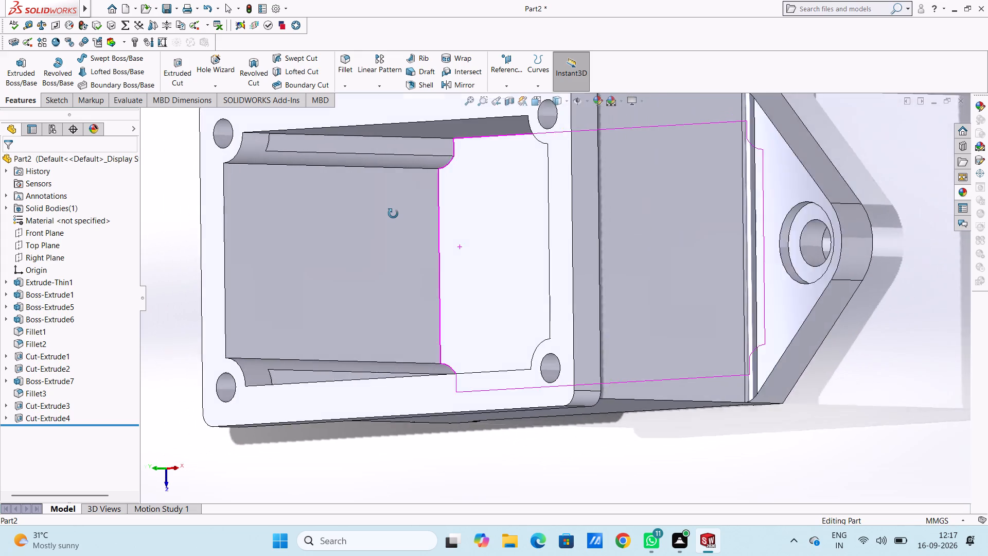
pyautogui.moveTo(393, 214); pyautogui.dragTo(446, 213, button='middle')
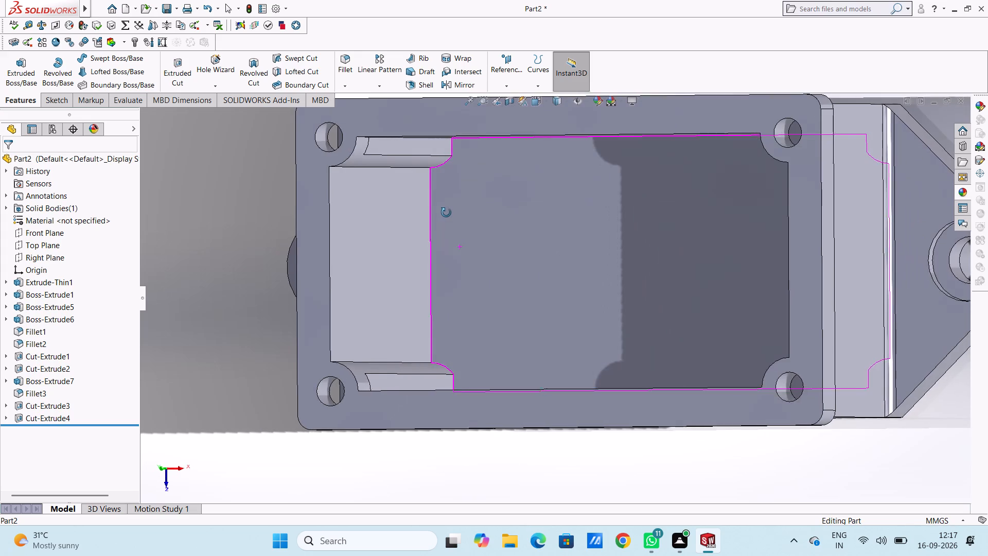
pyautogui.moveTo(446, 213); pyautogui.dragTo(448, 193, button='middle')
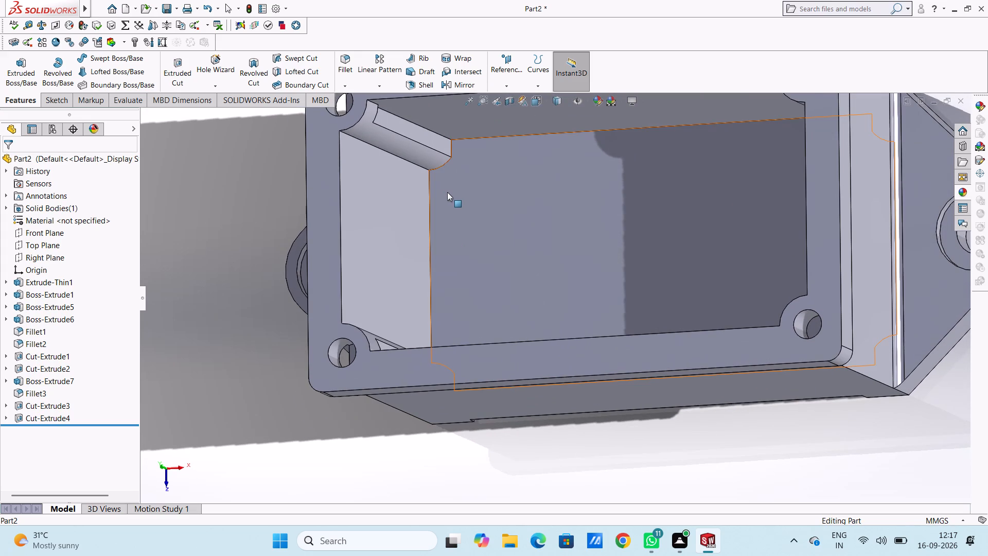
# On the flat side face of the inner corner boss, sketch a closed four-line outline 6 mm wide tracing the face's edges.
pyautogui.scroll(-3, 445, 119)
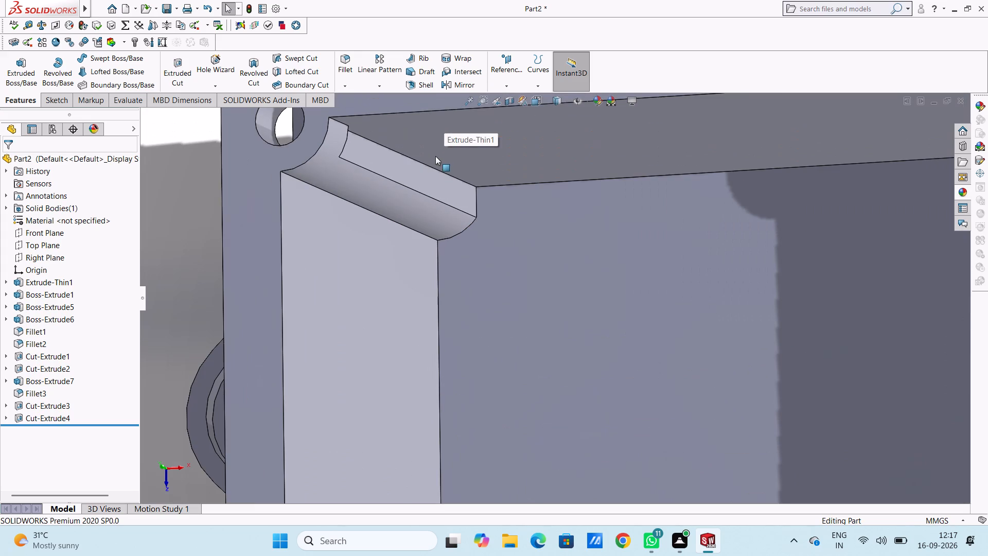
pyautogui.click(406, 170)
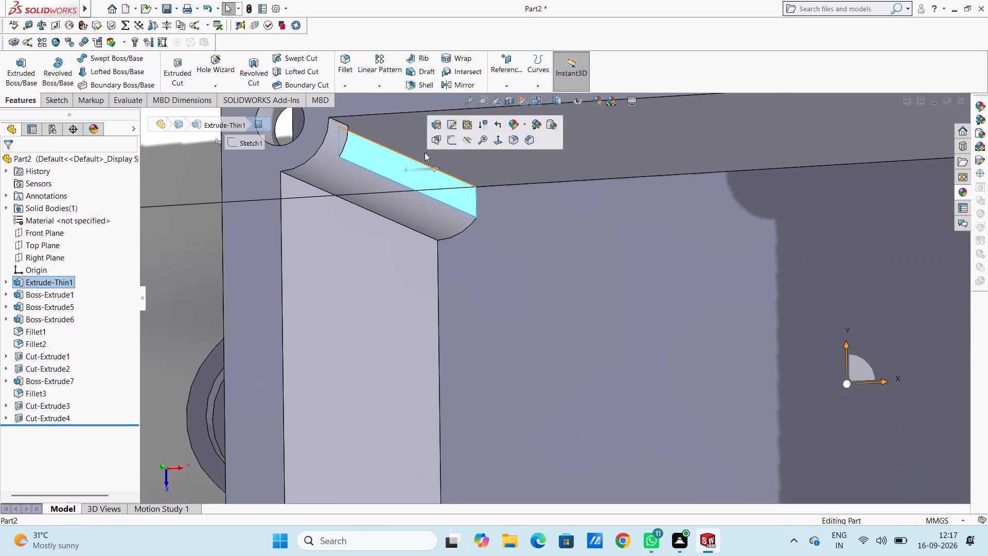
pyautogui.click(453, 142)
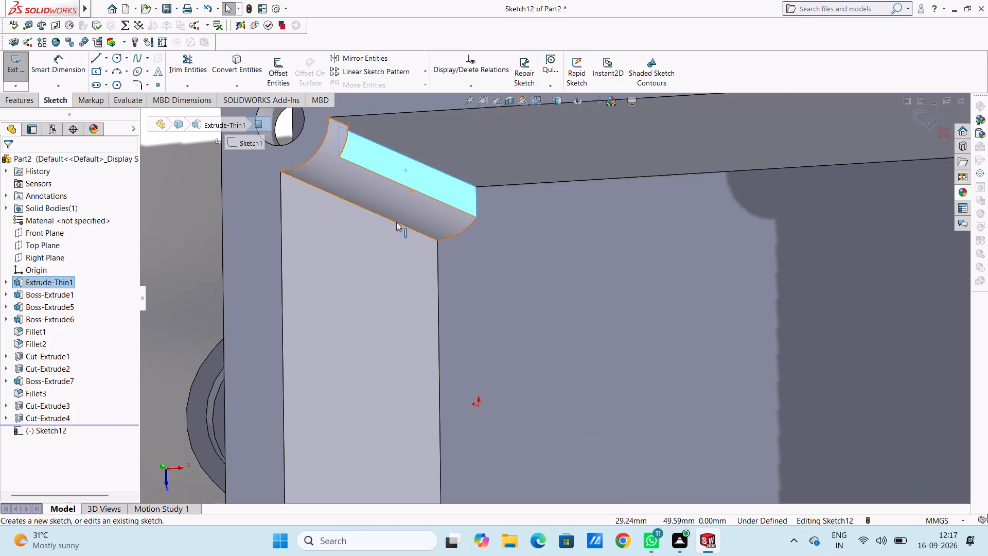
pyautogui.click(376, 233)
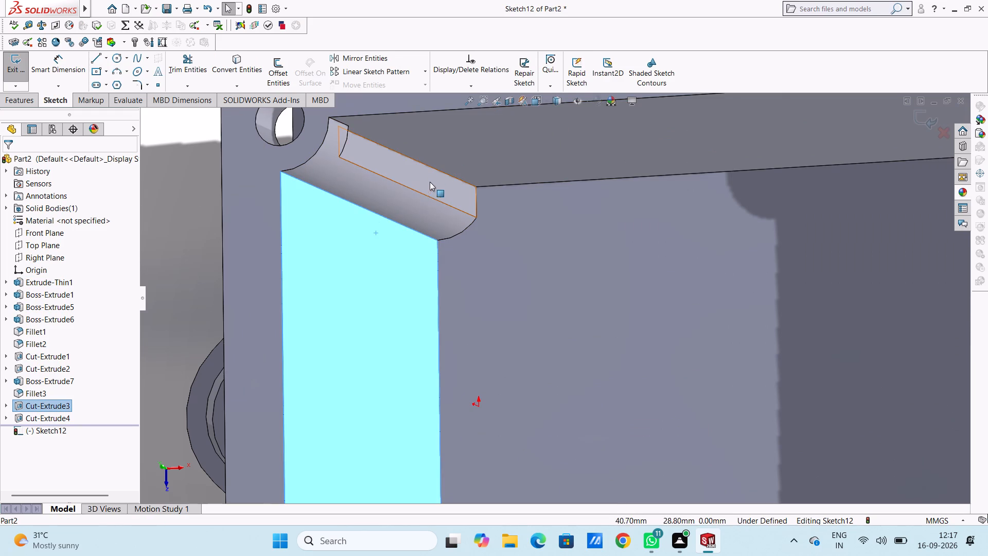
pyautogui.moveTo(437, 173); pyautogui.dragTo(399, 185, button='middle')
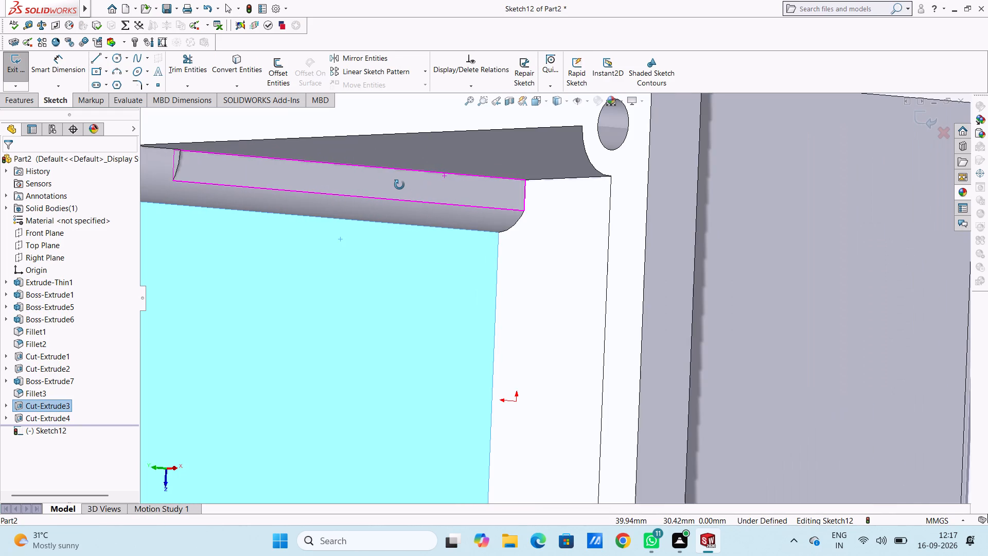
pyautogui.moveTo(399, 185); pyautogui.dragTo(402, 183, button='middle')
pyautogui.click(846, 197)
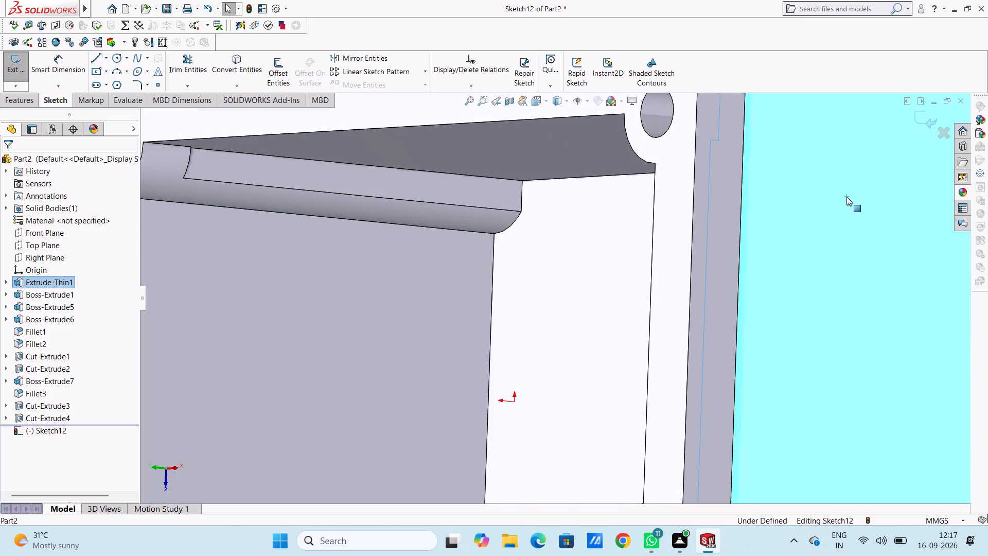
pyautogui.click(99, 58)
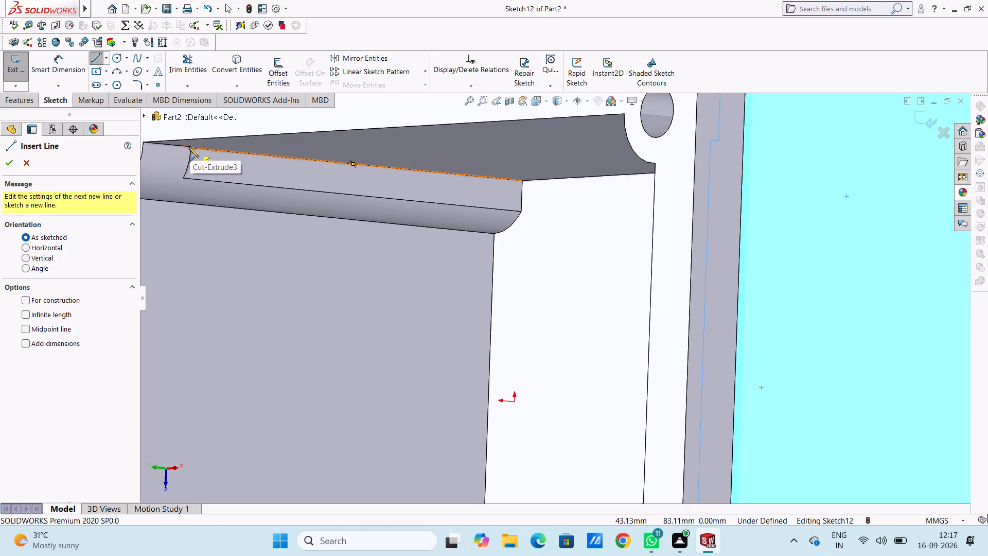
pyautogui.click(185, 146)
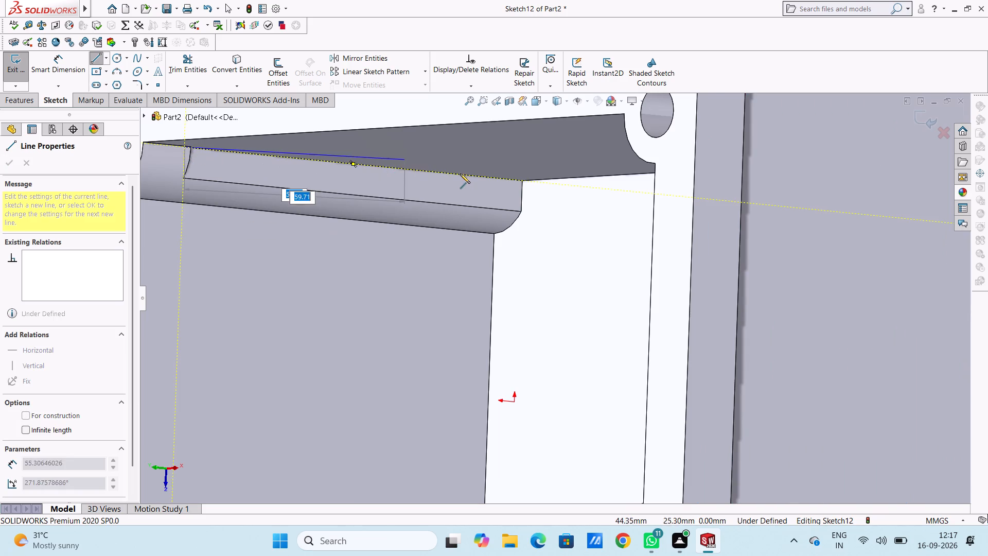
pyautogui.click(523, 180)
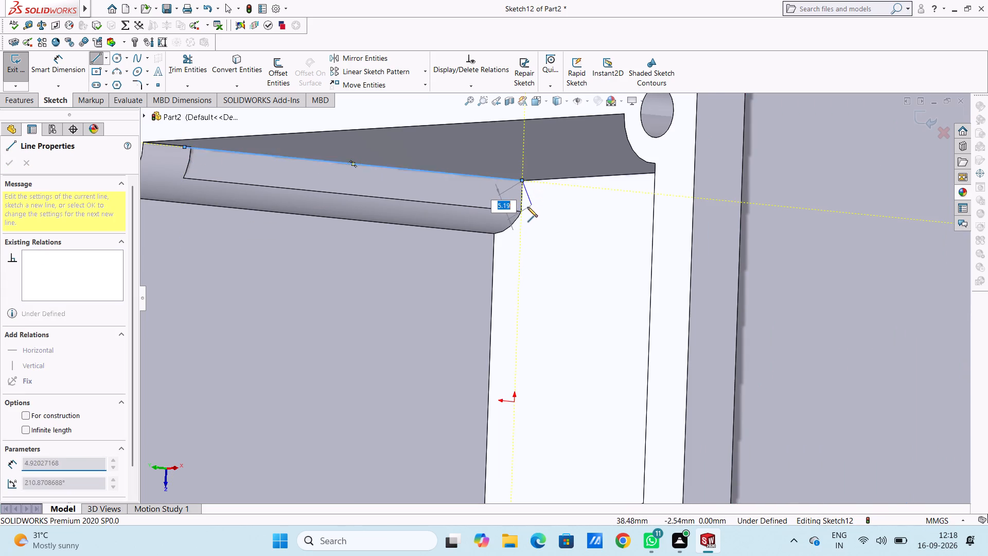
pyautogui.click(521, 211)
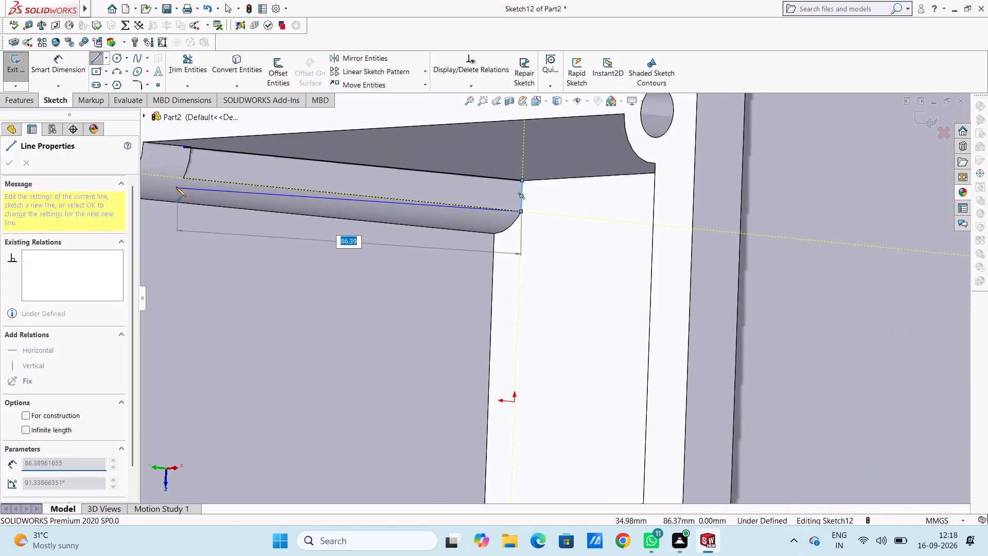
pyautogui.click(183, 179)
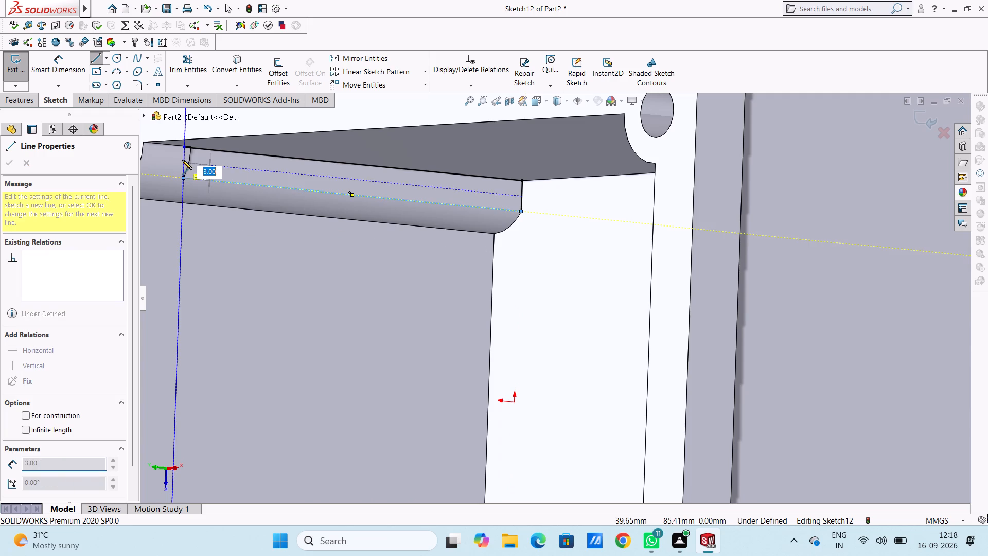
pyautogui.click(185, 146)
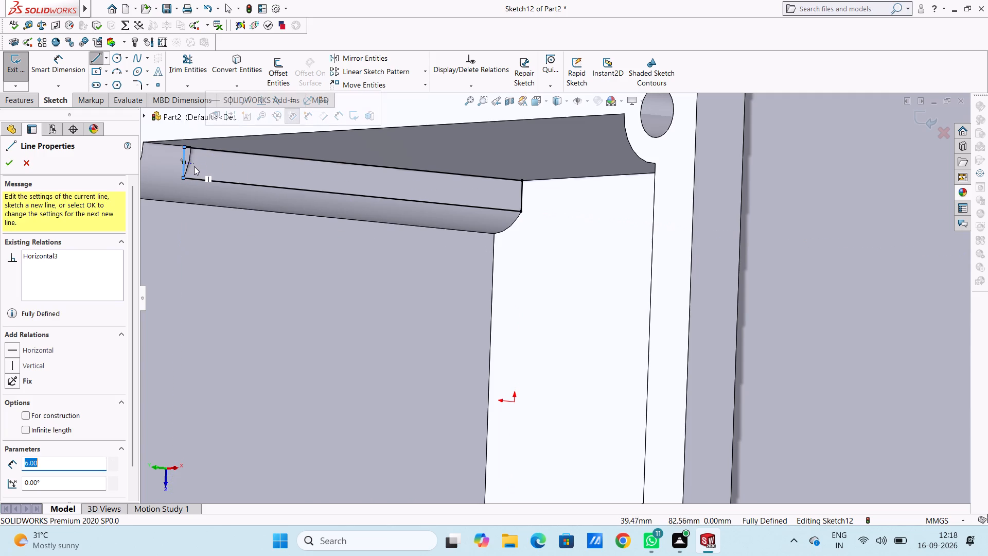
pyautogui.press('Escape')
pyautogui.press('Escape')
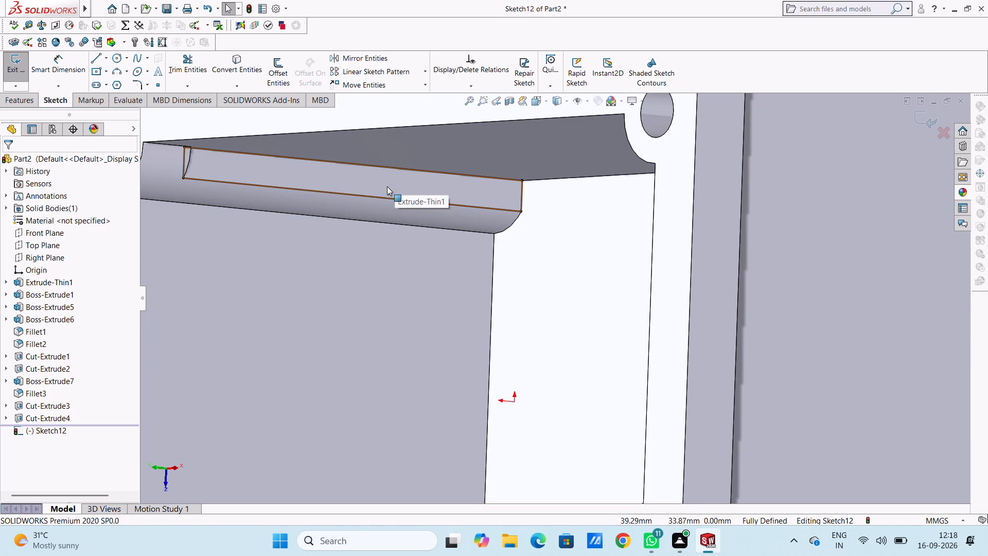
# Cut-extrude the traced outline into the inner corner boss to a blind depth of 4 mm.
pyautogui.moveTo(387, 186); pyautogui.dragTo(449, 203, button='middle')
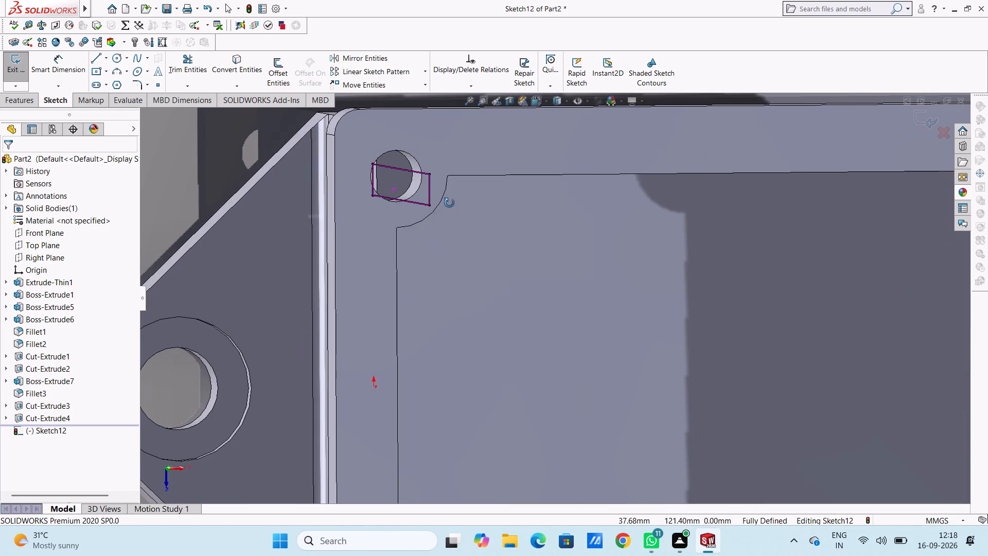
pyautogui.moveTo(449, 203); pyautogui.dragTo(443, 194, button='middle')
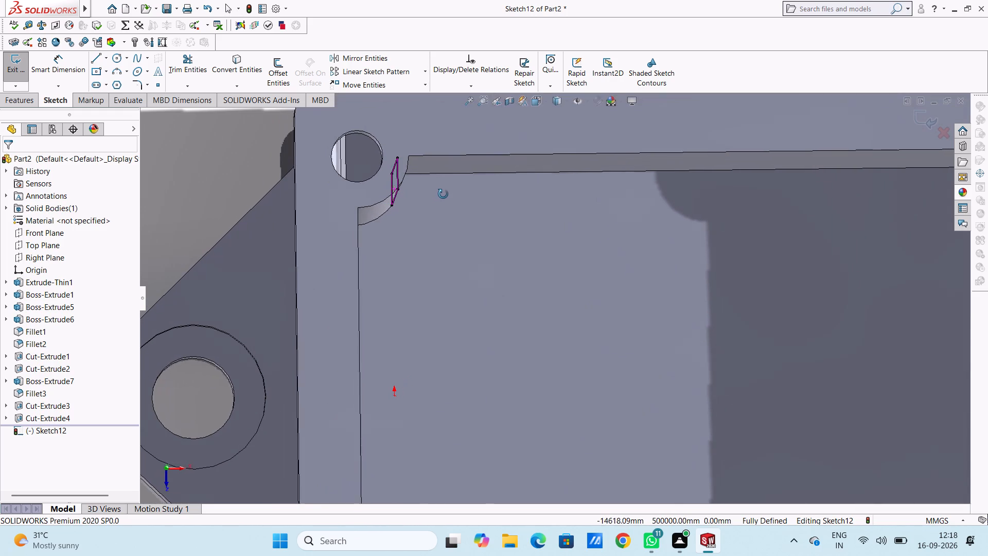
pyautogui.moveTo(443, 194); pyautogui.dragTo(437, 168, button='middle')
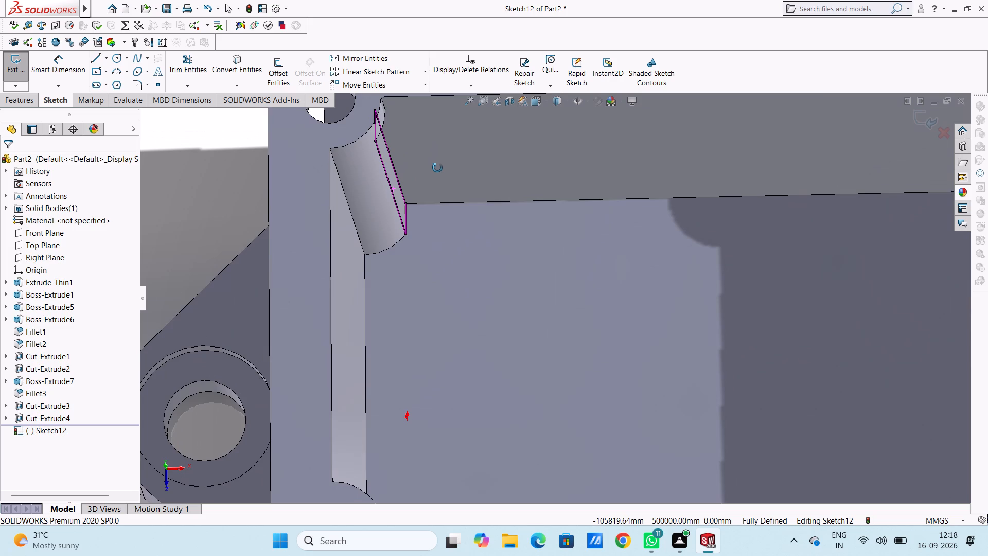
pyautogui.moveTo(437, 168); pyautogui.dragTo(449, 184, button='middle')
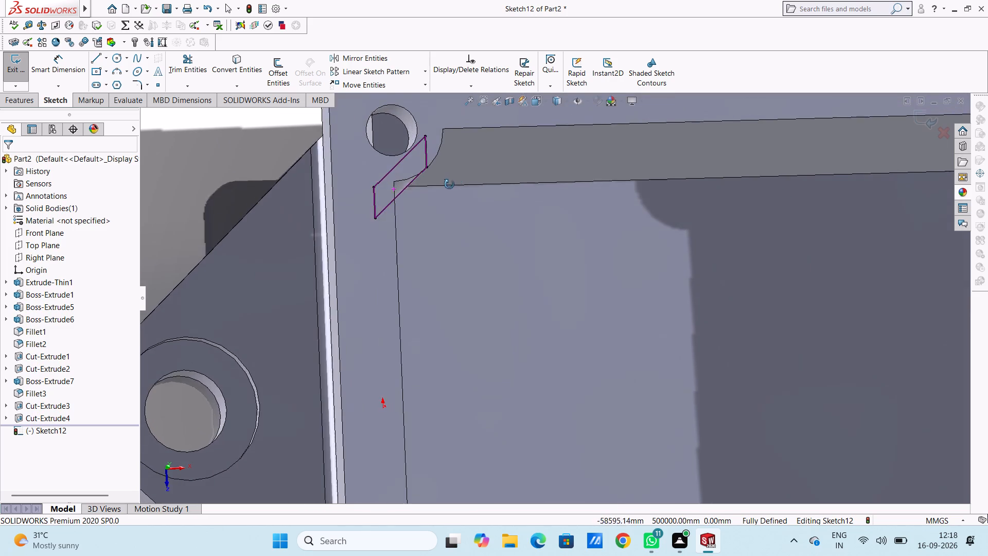
pyautogui.moveTo(449, 184); pyautogui.dragTo(433, 194, button='middle')
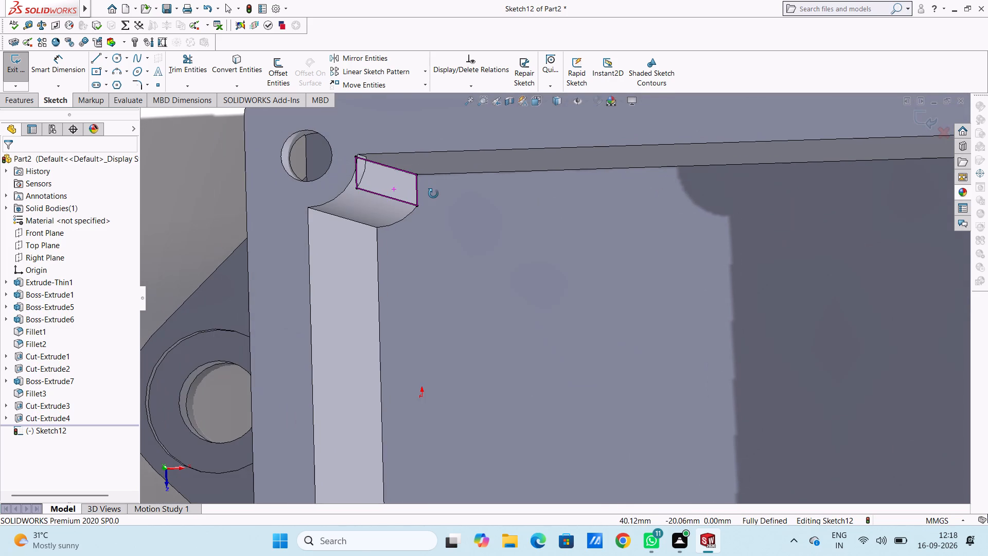
pyautogui.moveTo(433, 194); pyautogui.dragTo(442, 190, button='middle')
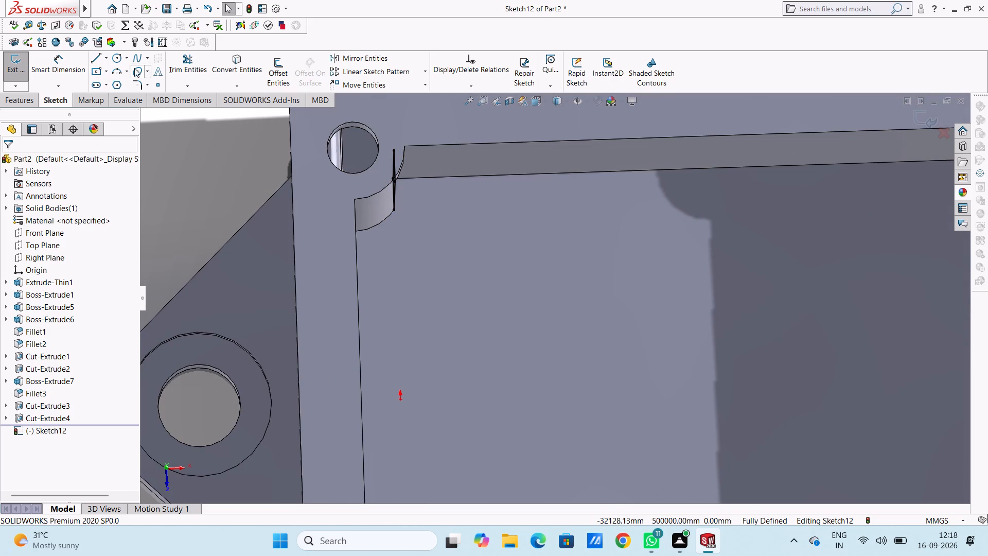
pyautogui.click(22, 104)
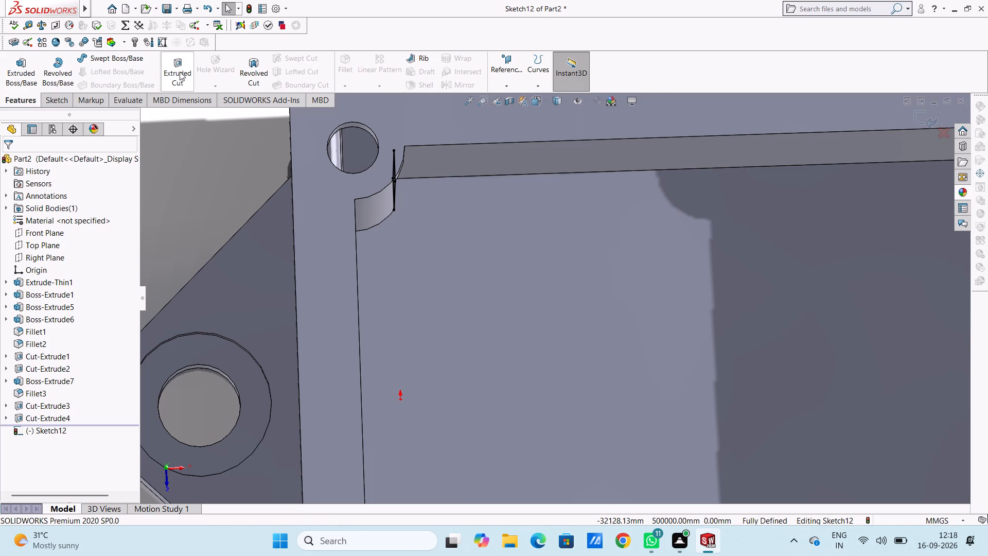
pyautogui.click(180, 71)
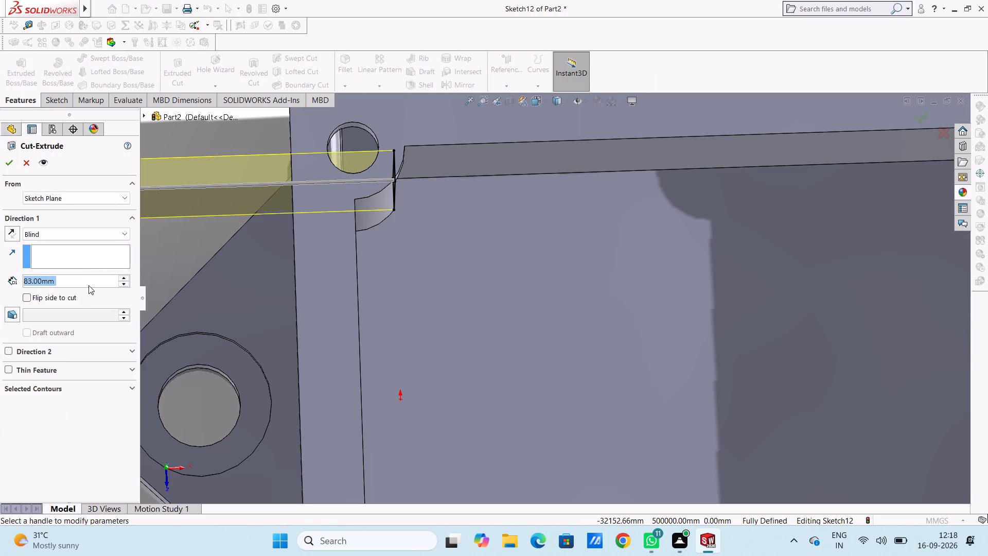
pyautogui.write('10')
pyautogui.press('Return')
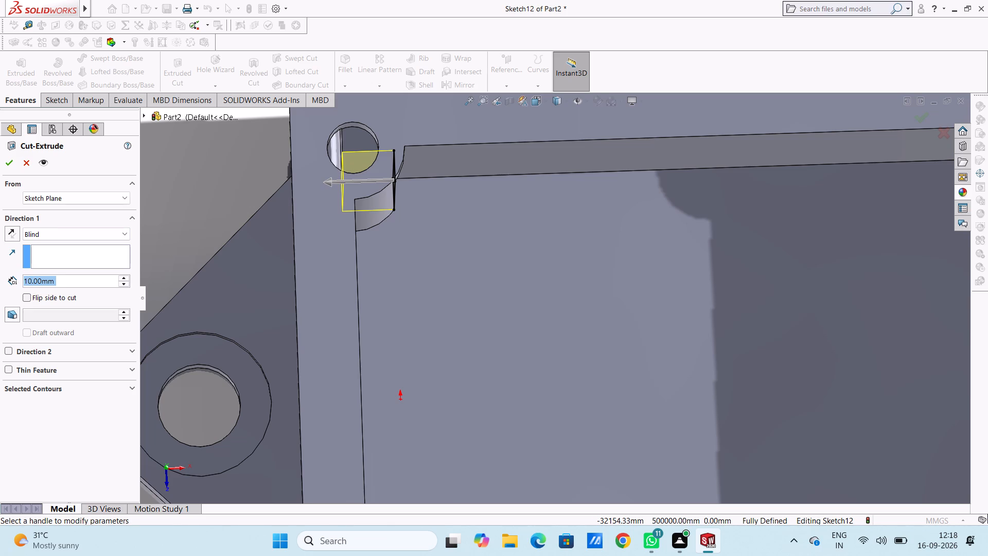
pyautogui.press('4')
pyautogui.press('Return')
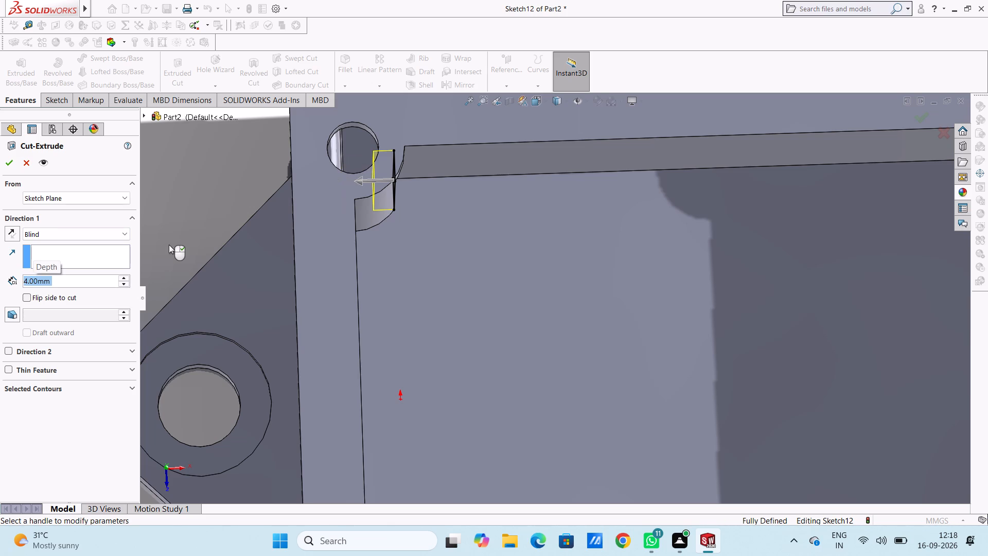
pyautogui.moveTo(210, 181); pyautogui.dragTo(213, 221, button='middle')
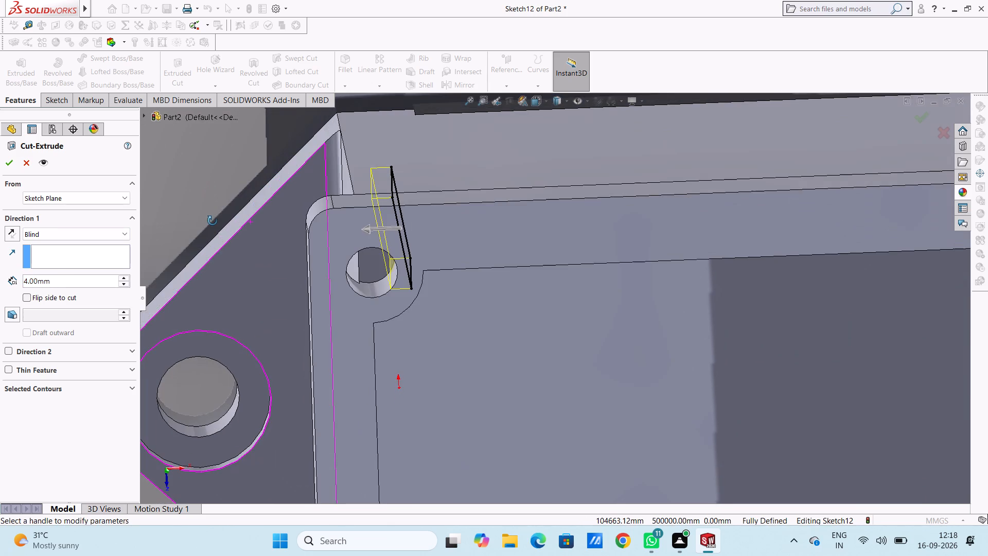
pyautogui.moveTo(213, 221); pyautogui.dragTo(215, 204, button='middle')
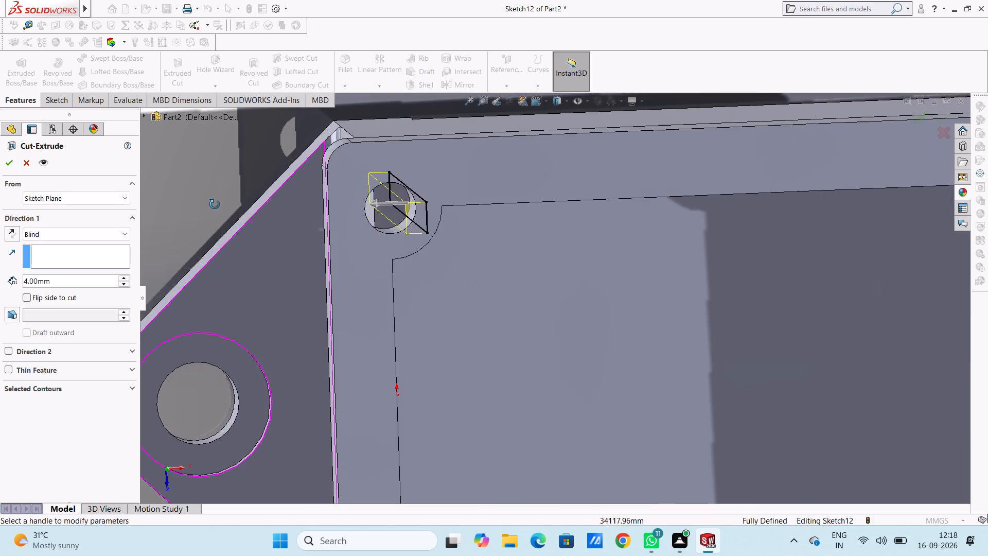
pyautogui.moveTo(215, 204); pyautogui.dragTo(184, 91, button='middle')
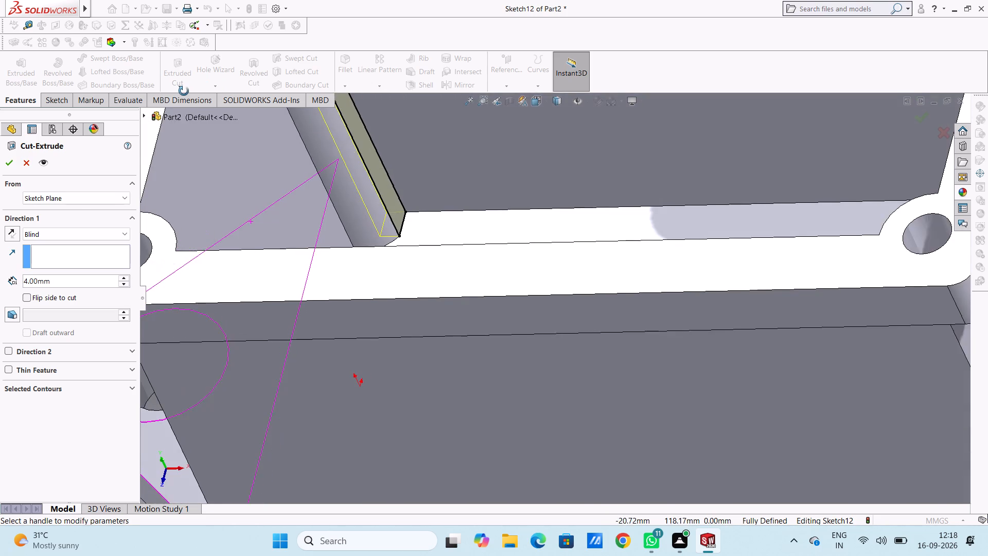
pyautogui.moveTo(184, 91); pyautogui.dragTo(198, 151, button='middle')
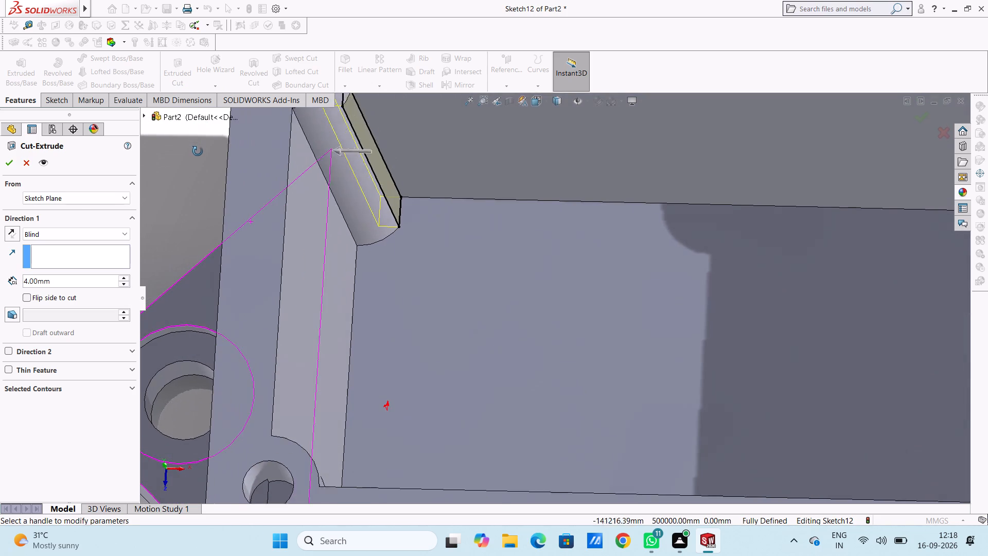
pyautogui.moveTo(198, 151); pyautogui.dragTo(197, 166, button='middle')
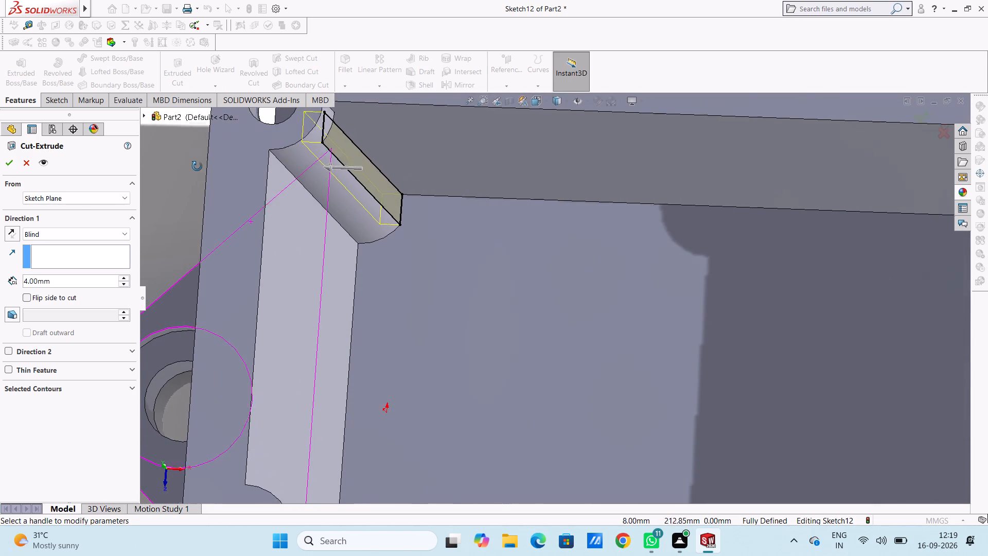
pyautogui.moveTo(197, 166); pyautogui.dragTo(198, 166, button='middle')
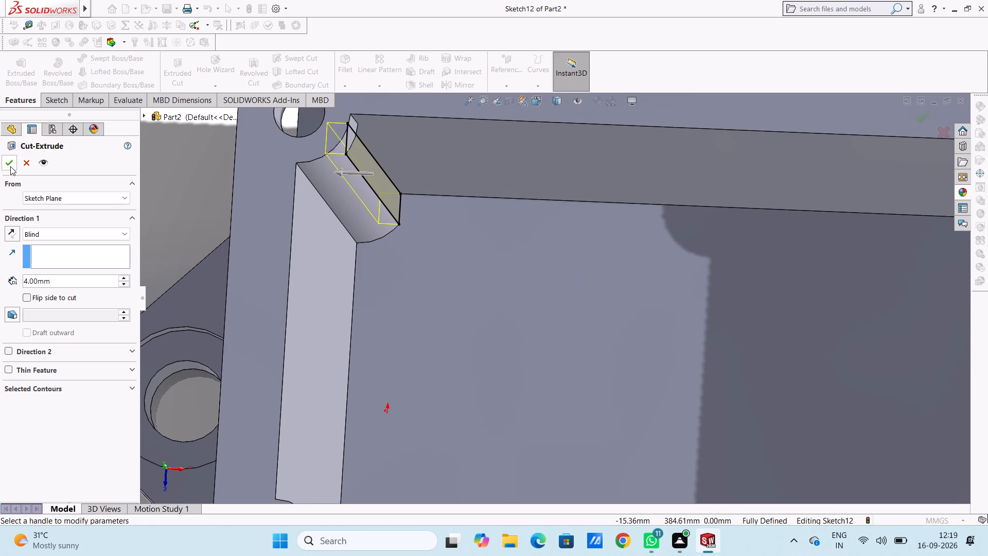
pyautogui.click(10, 166)
pyautogui.click(160, 196)
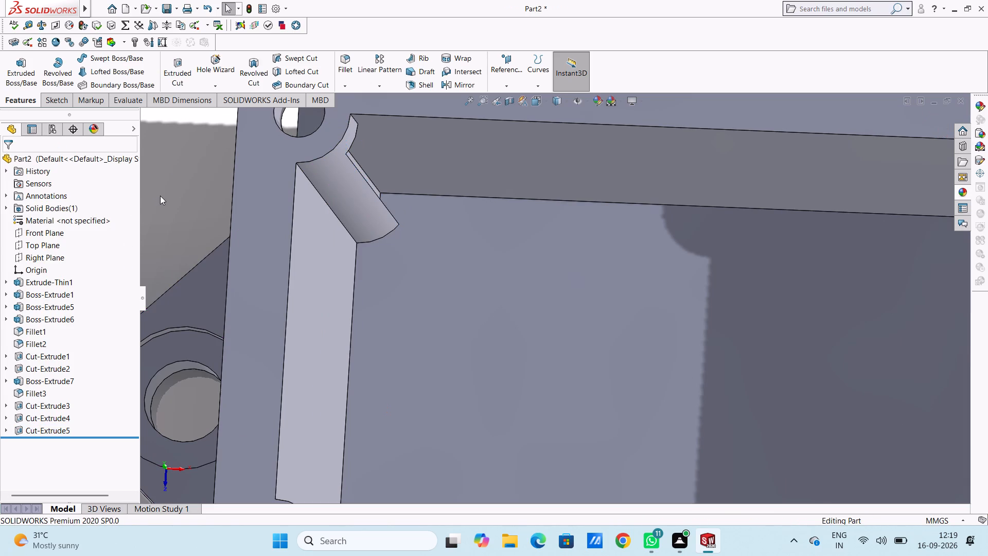
# Inspect the box cavity and its inner corner bosses from several angles for material left after the cuts.
pyautogui.moveTo(181, 177); pyautogui.dragTo(163, 201, button='middle')
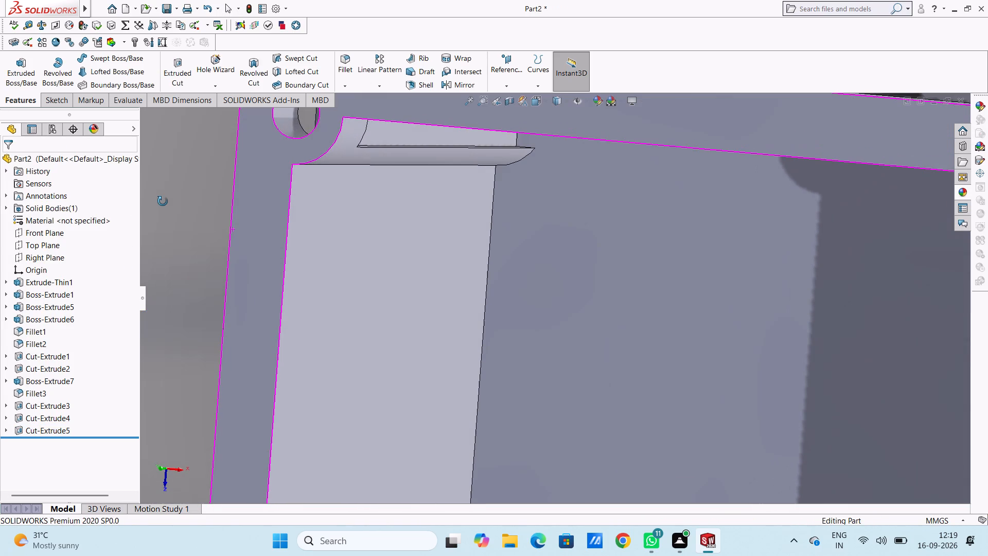
pyautogui.moveTo(163, 201); pyautogui.dragTo(172, 160, button='middle')
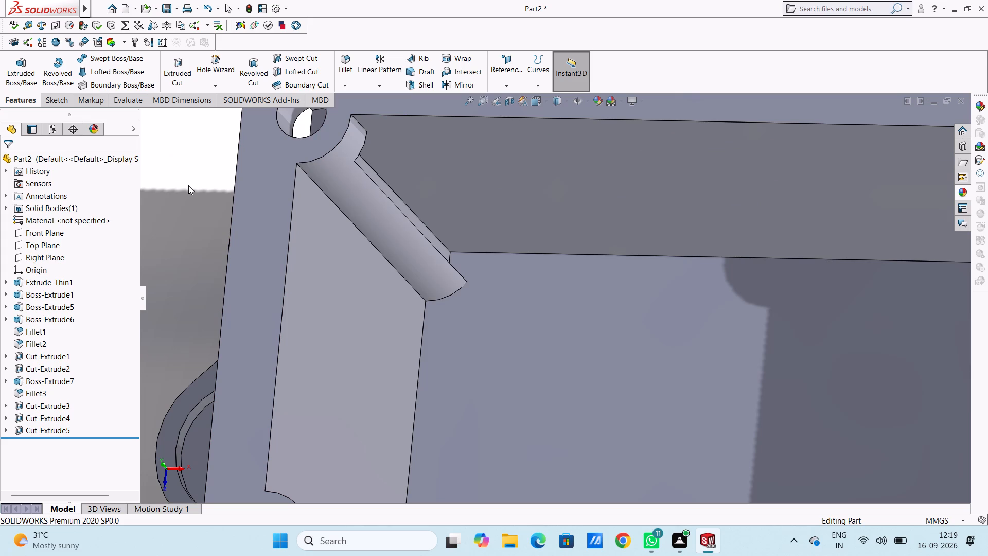
pyautogui.hotkey('ctrl', '7')
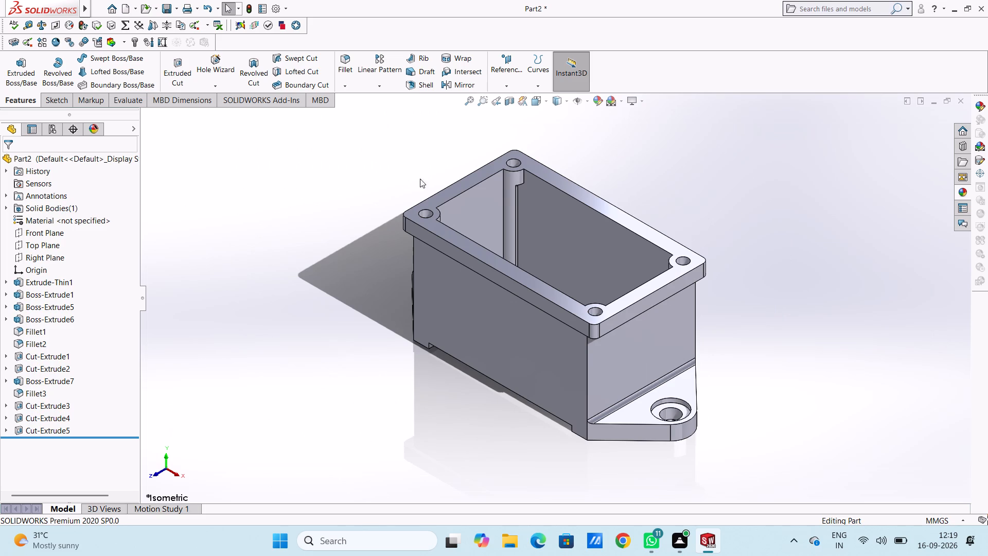
pyautogui.scroll(-4, 528, 211)
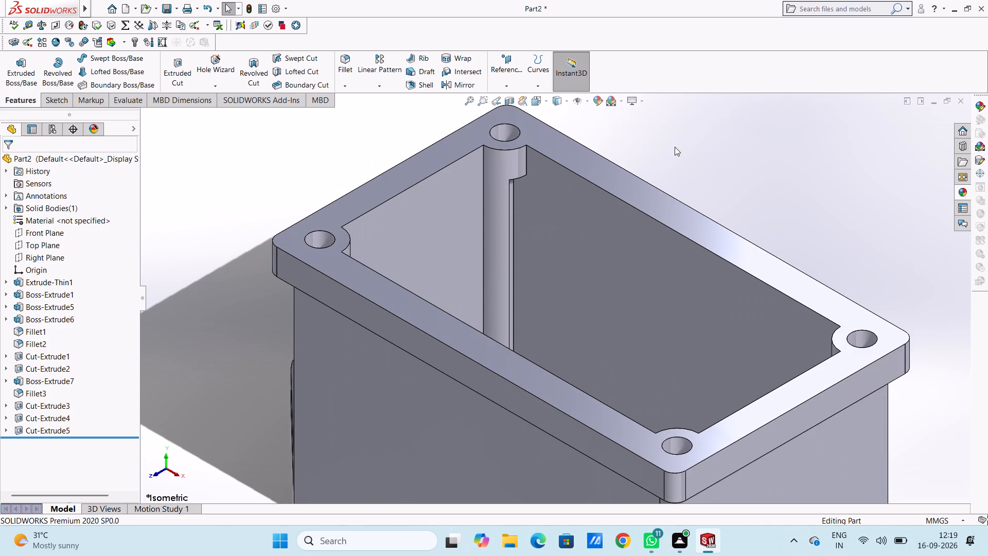
pyautogui.moveTo(675, 145); pyautogui.dragTo(644, 181, button='middle')
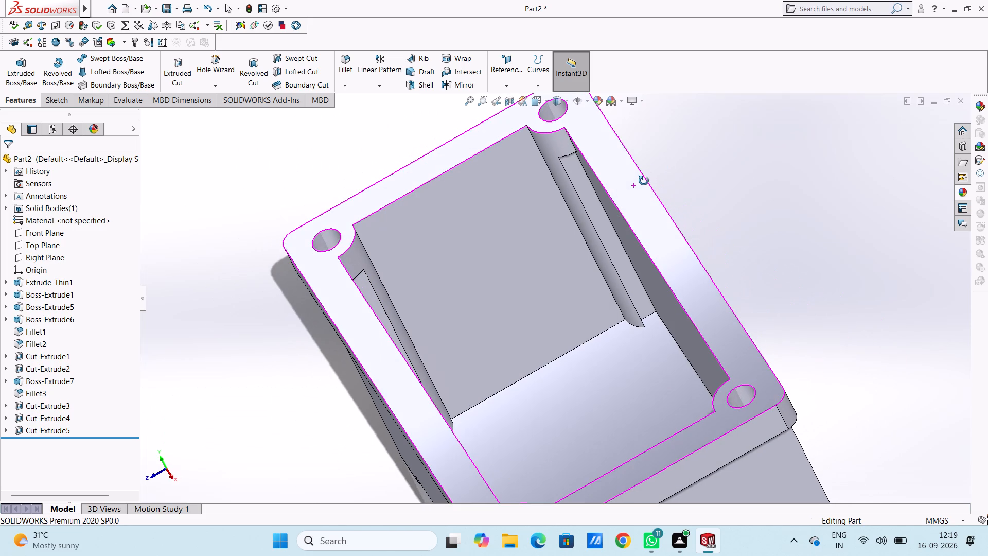
pyautogui.moveTo(644, 181); pyautogui.dragTo(614, 209, button='middle')
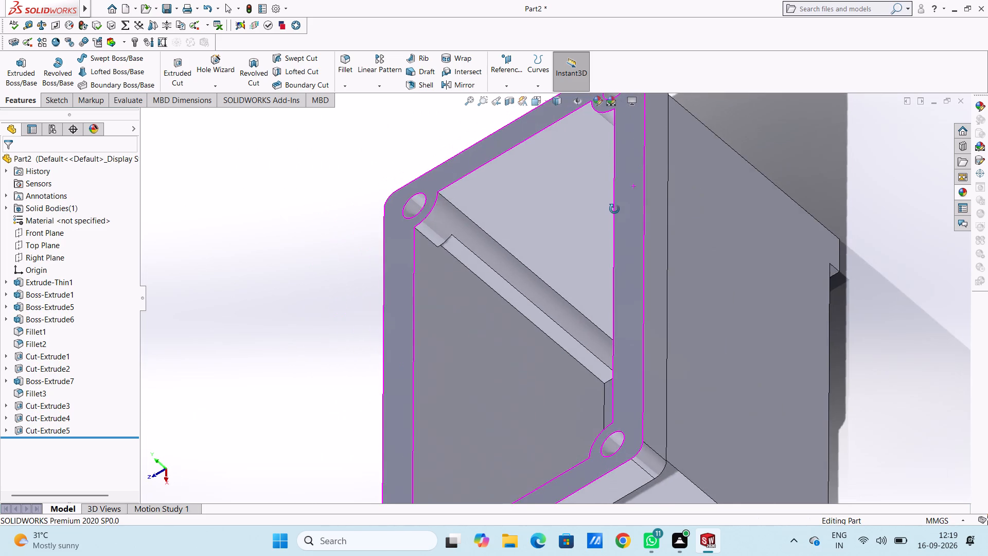
pyautogui.moveTo(614, 209); pyautogui.dragTo(622, 211, button='middle')
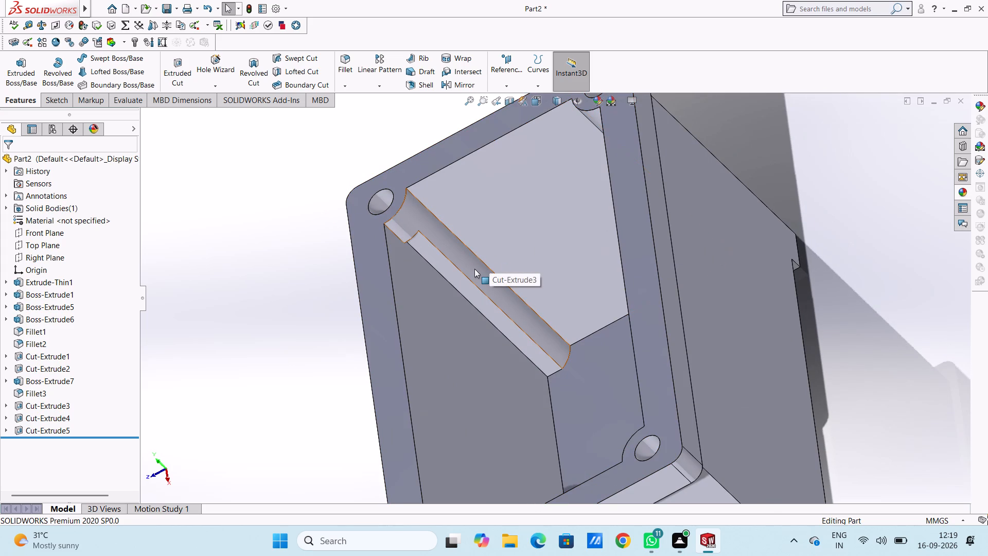
pyautogui.click(474, 269)
pyautogui.click(333, 276)
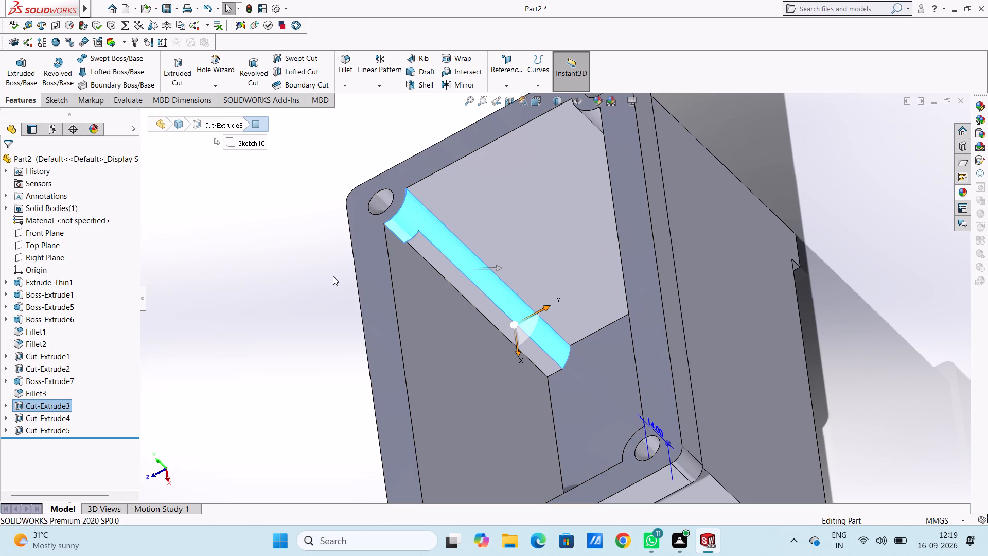
pyautogui.moveTo(281, 248); pyautogui.dragTo(281, 250, button='middle')
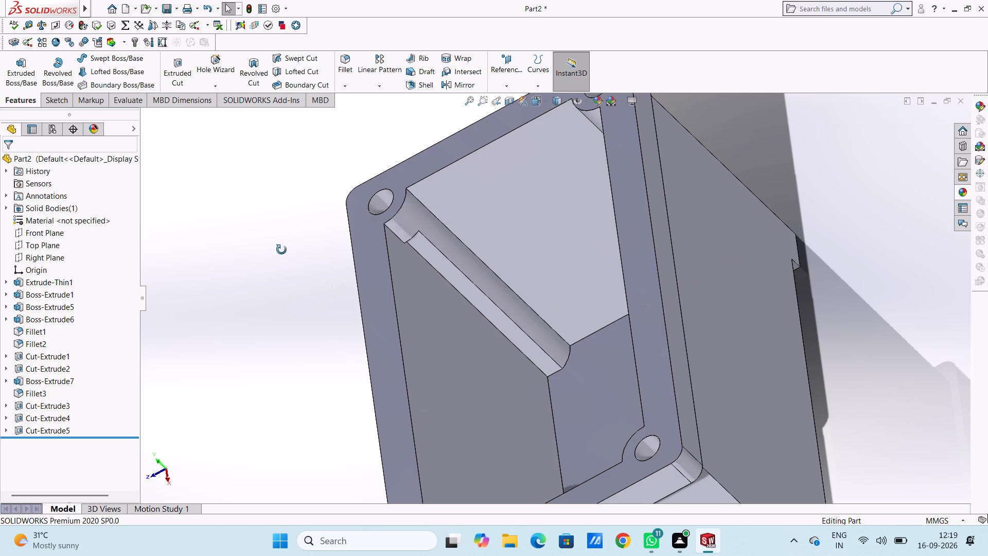
pyautogui.moveTo(281, 250); pyautogui.dragTo(319, 292, button='middle')
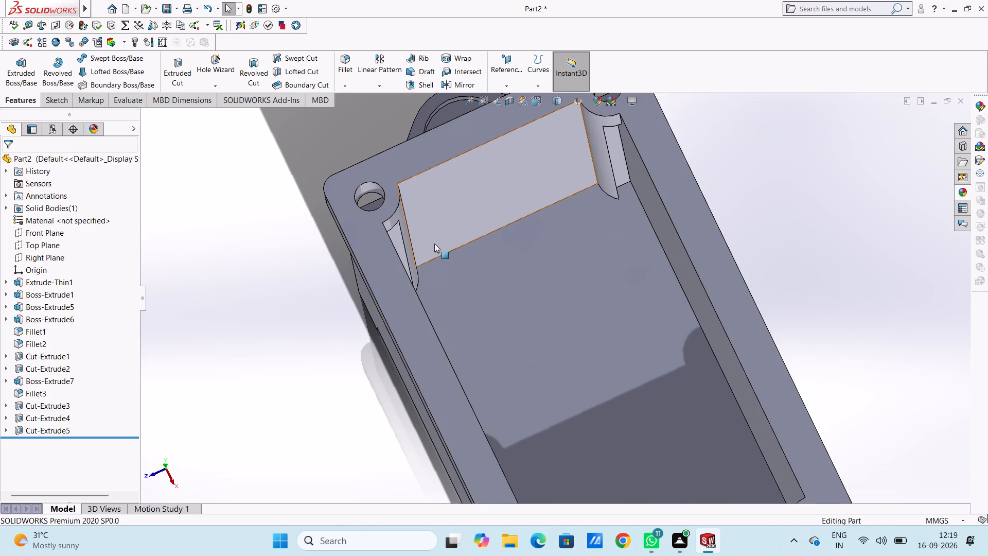
pyautogui.moveTo(170, 197); pyautogui.dragTo(191, 248, button='middle')
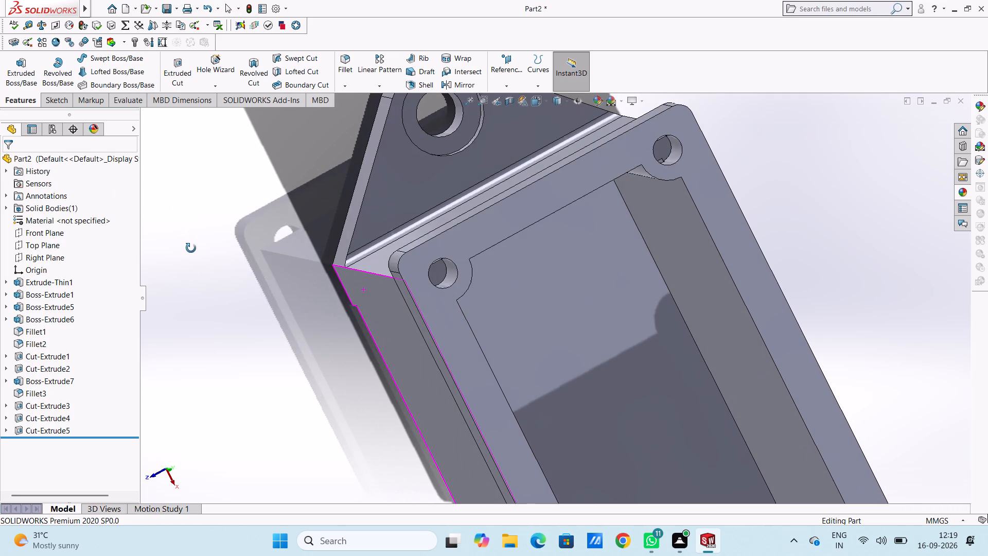
pyautogui.moveTo(191, 248); pyautogui.dragTo(177, 235, button='middle')
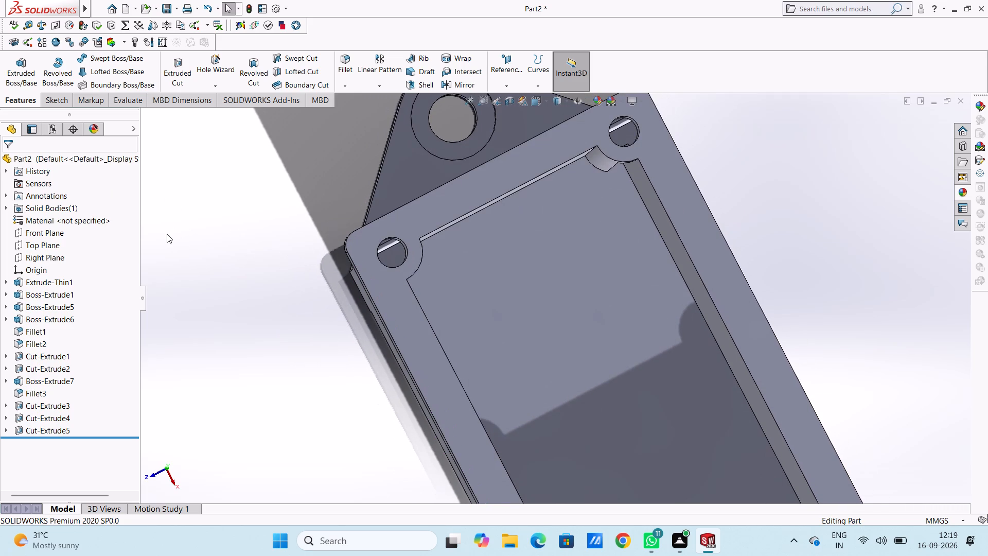
pyautogui.hotkey('ctrl', '5')
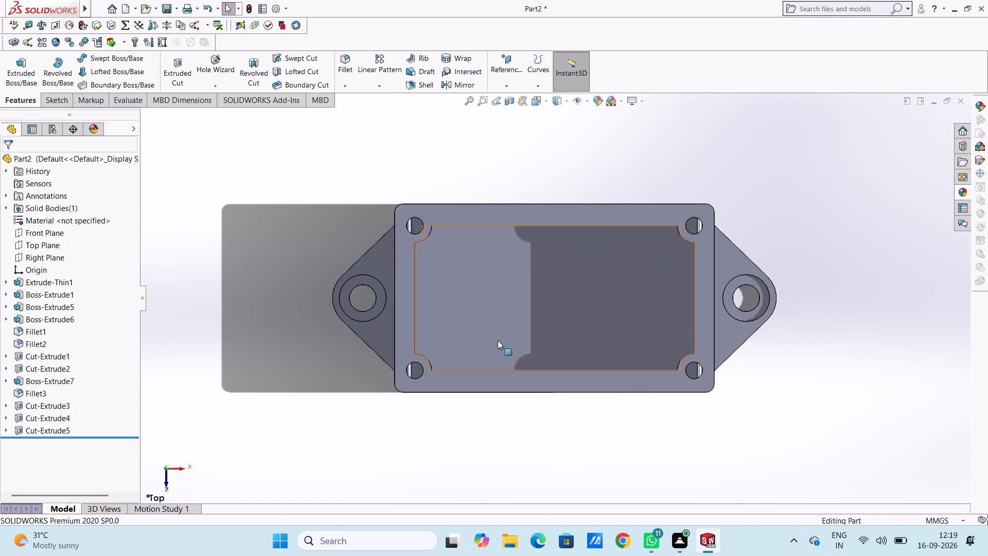
pyautogui.moveTo(527, 466); pyautogui.dragTo(508, 450, button='middle')
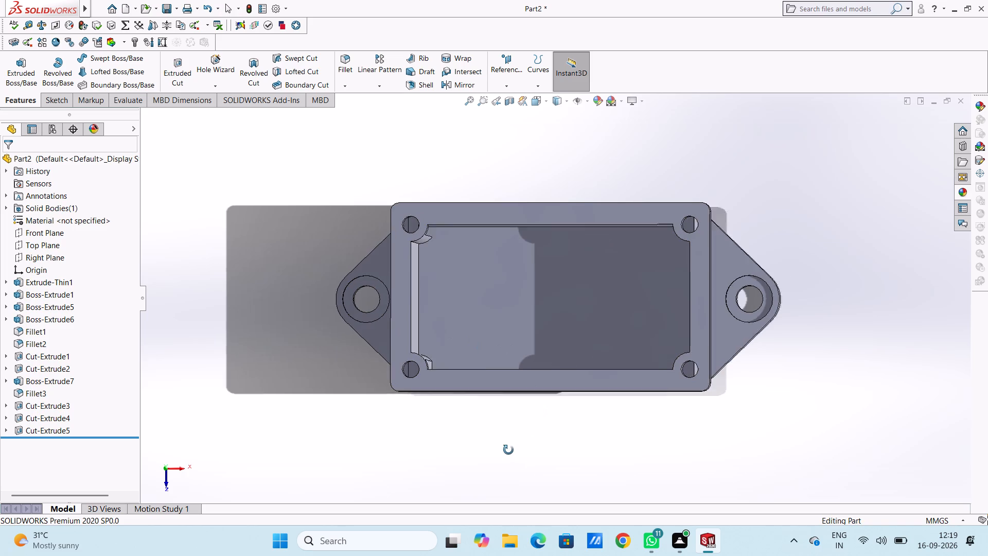
pyautogui.moveTo(508, 450); pyautogui.dragTo(535, 460, button='middle')
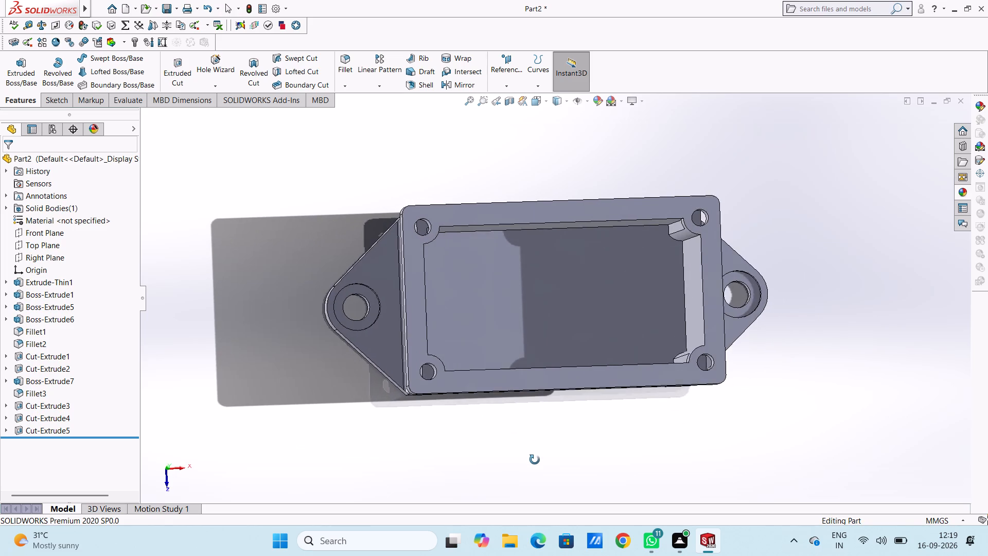
pyautogui.moveTo(535, 460); pyautogui.dragTo(472, 482, button='middle')
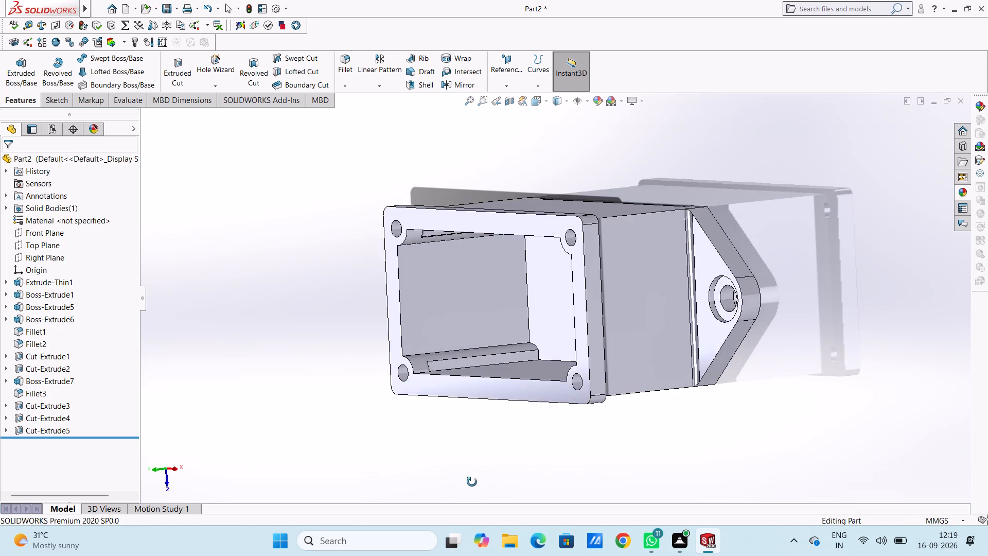
pyautogui.moveTo(472, 482); pyautogui.dragTo(513, 489, button='middle')
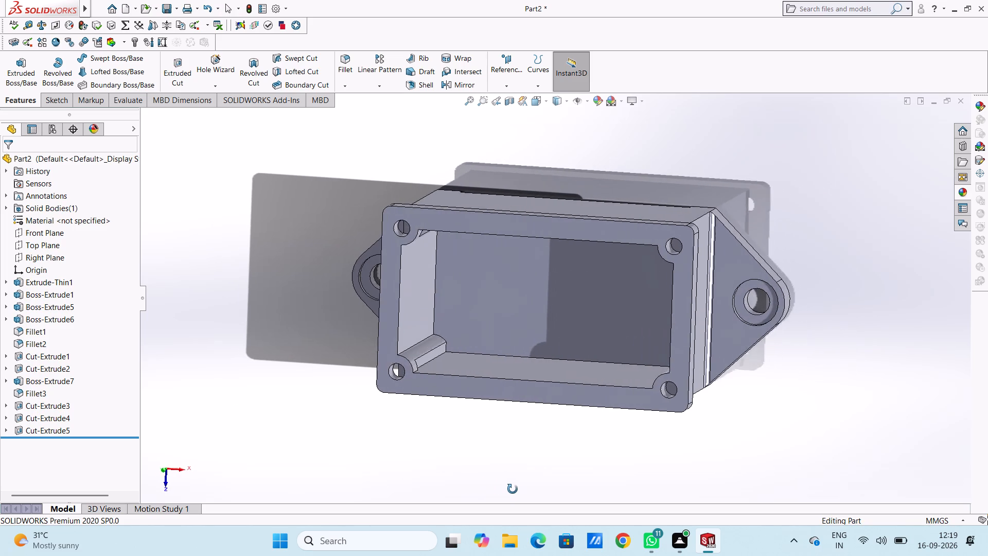
pyautogui.moveTo(513, 489); pyautogui.dragTo(511, 489, button='middle')
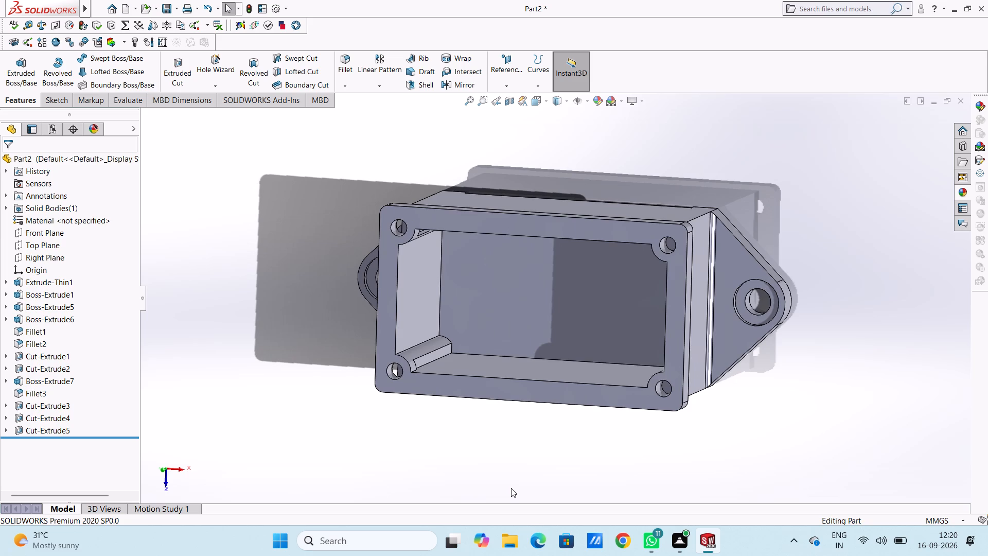
# Undo the inner corner boss cut, its outline sketch and the ledge cut, back to the open ledge profile sketch.
pyautogui.hotkey('ctrl', 'z')
pyautogui.hotkey('ctrl', 'z')
pyautogui.hotkey('ctrl', 'z')
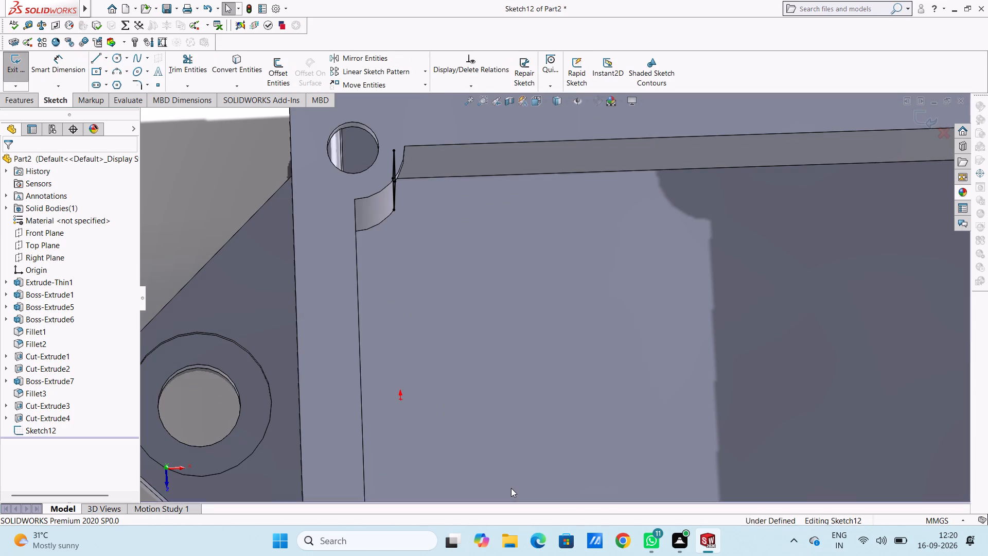
pyautogui.hotkey('ctrl', 'z')
pyautogui.hotkey('ctrl', 'z')
pyautogui.hotkey('ctrl', 'z')
pyautogui.hotkey('ctrl', 'z')
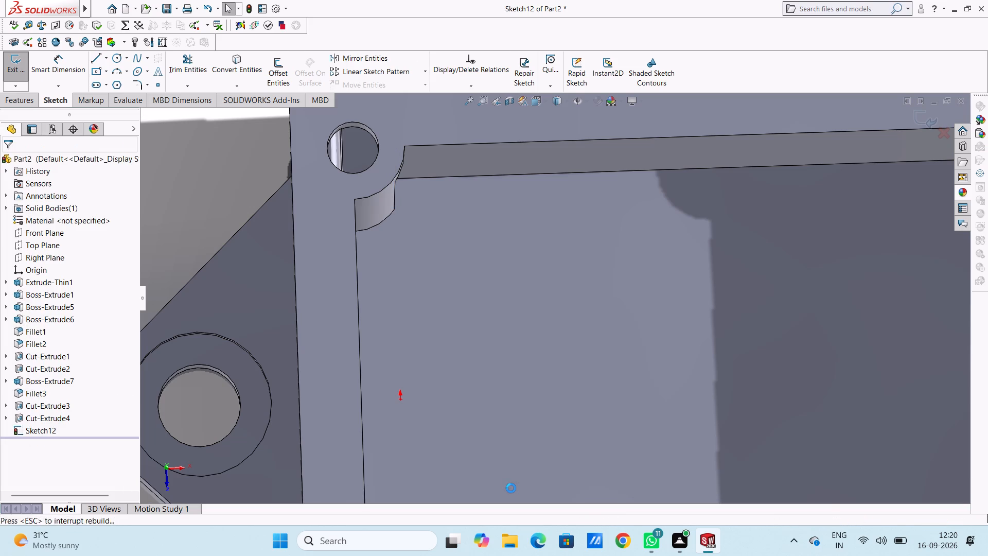
pyautogui.hotkey('ctrl', 'z')
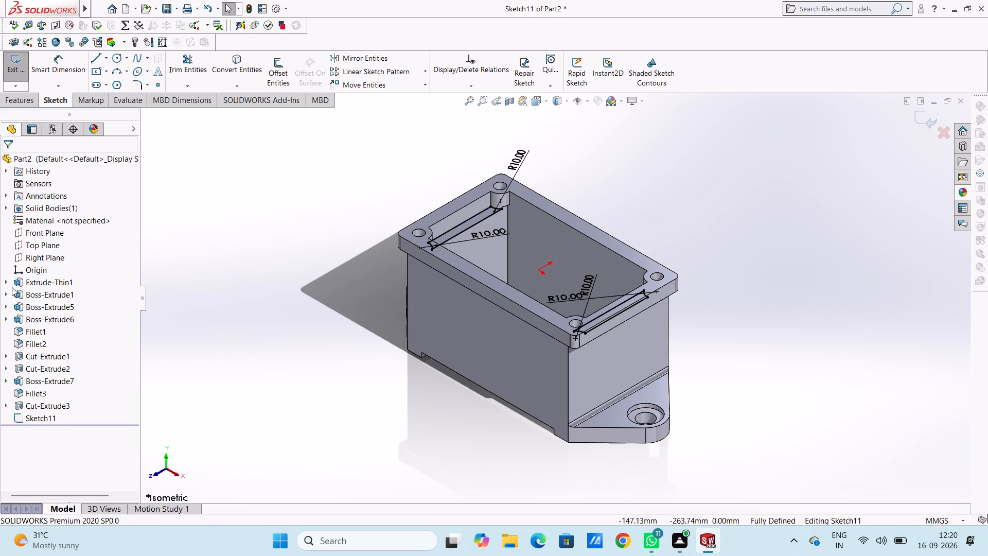
# Cut-extrude both ledge profiles down into the box to a blind depth of 83 mm.
pyautogui.click(14, 102)
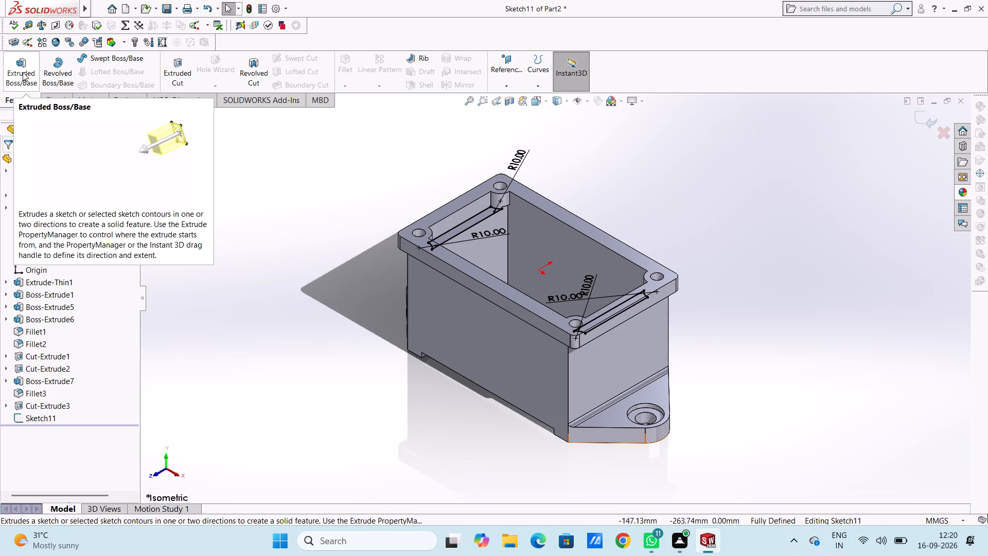
pyautogui.click(174, 61)
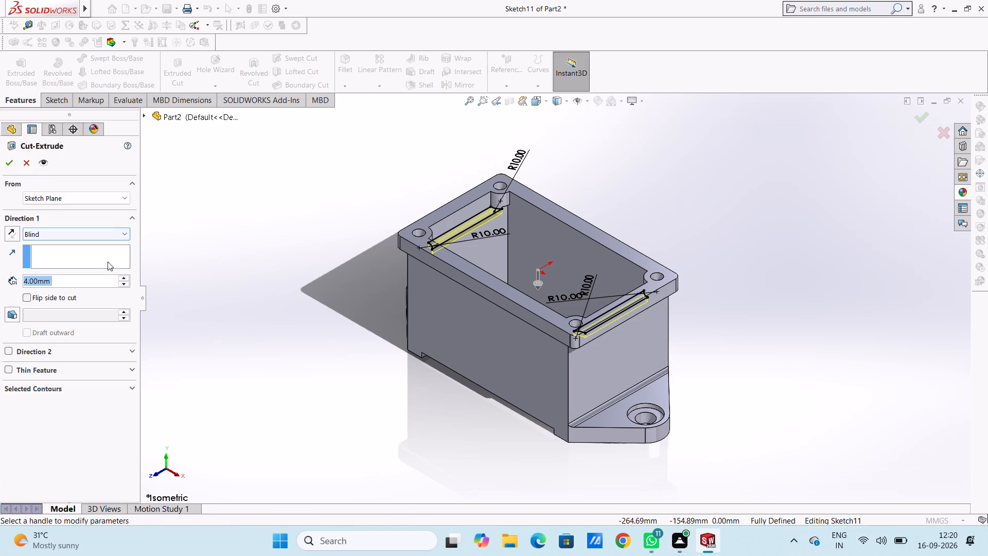
pyautogui.write('83')
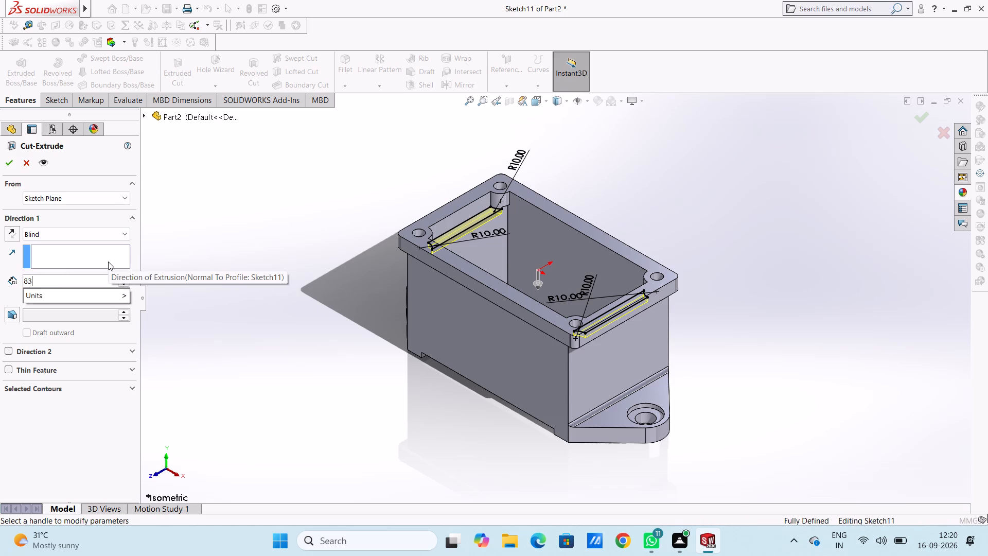
pyautogui.press('Return')
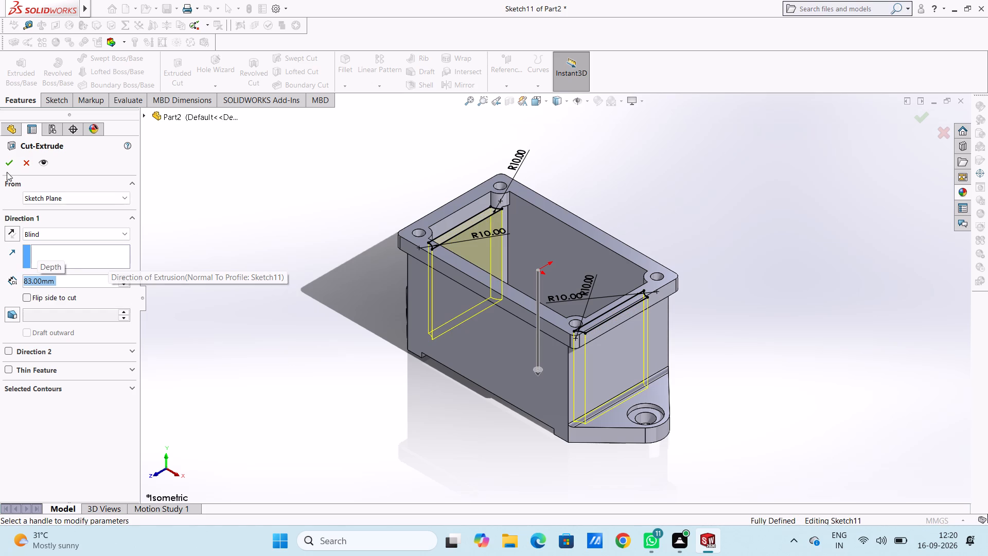
pyautogui.click(12, 162)
pyautogui.click(360, 195)
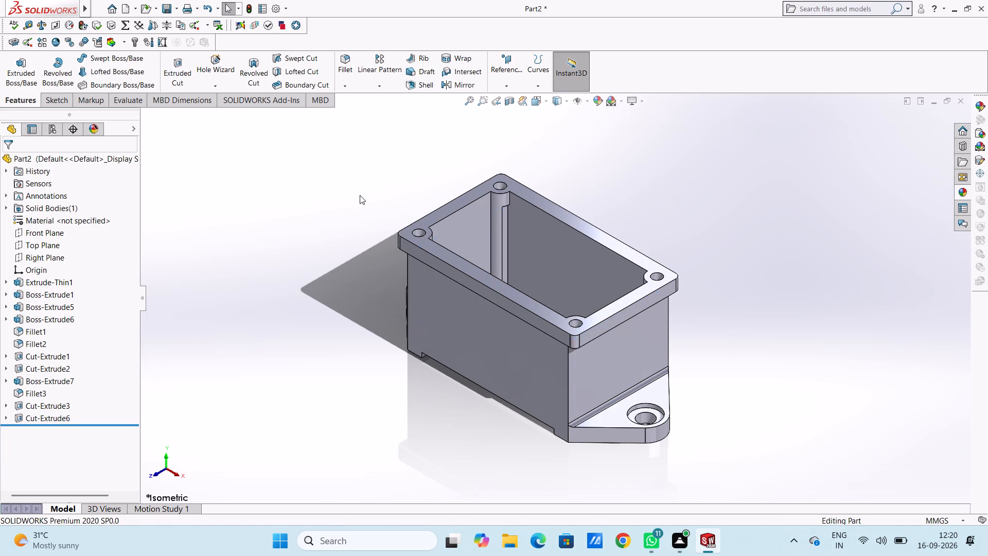
# Open a new sketch on the upper face of the box's top plate.
pyautogui.hotkey('ctrl', '5')
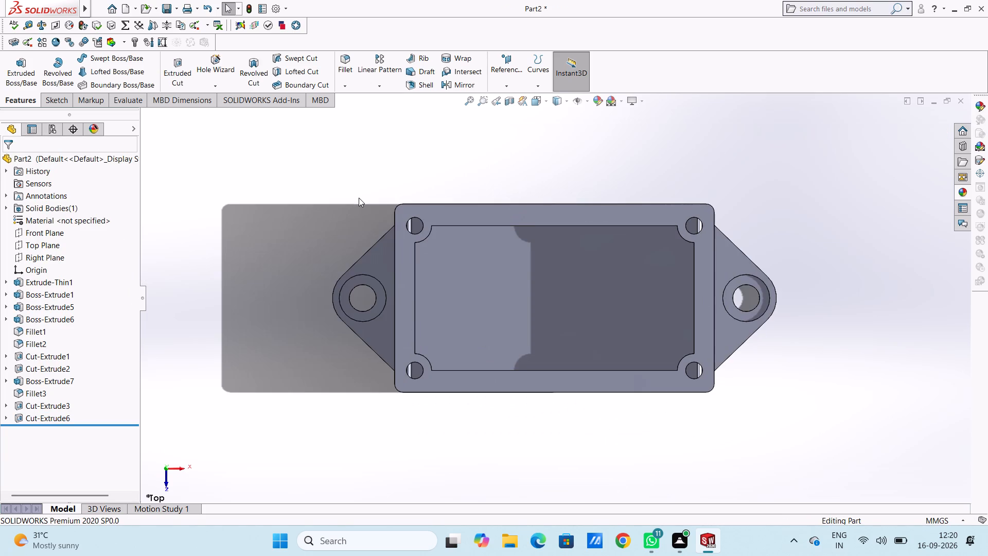
pyautogui.hotkey('ctrl', '7')
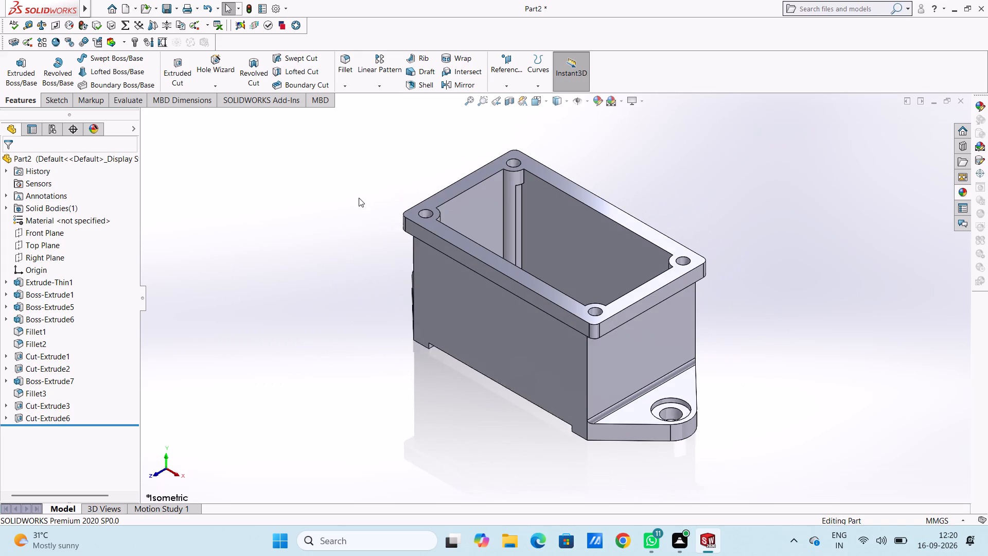
pyautogui.hotkey('ctrl', '5')
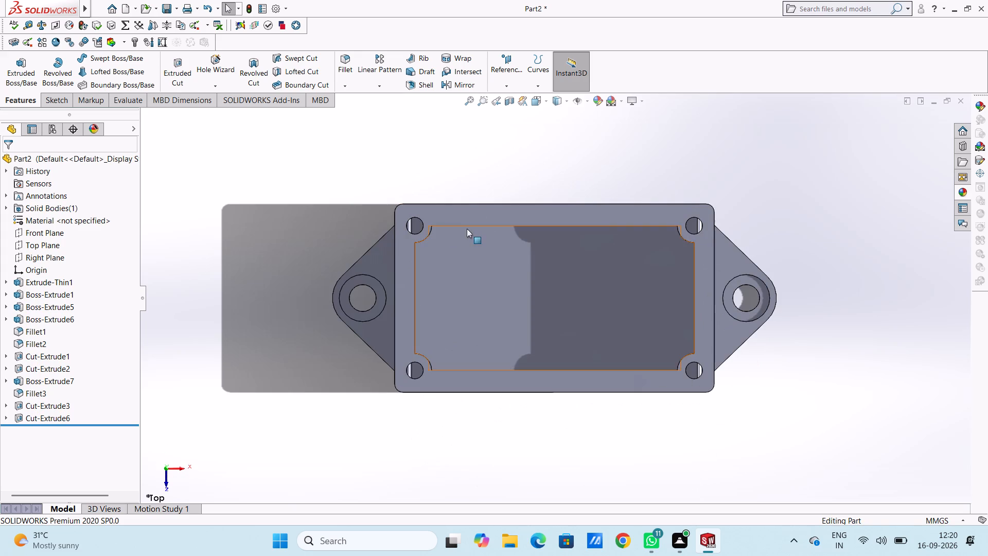
pyautogui.scroll(-3, 464, 216)
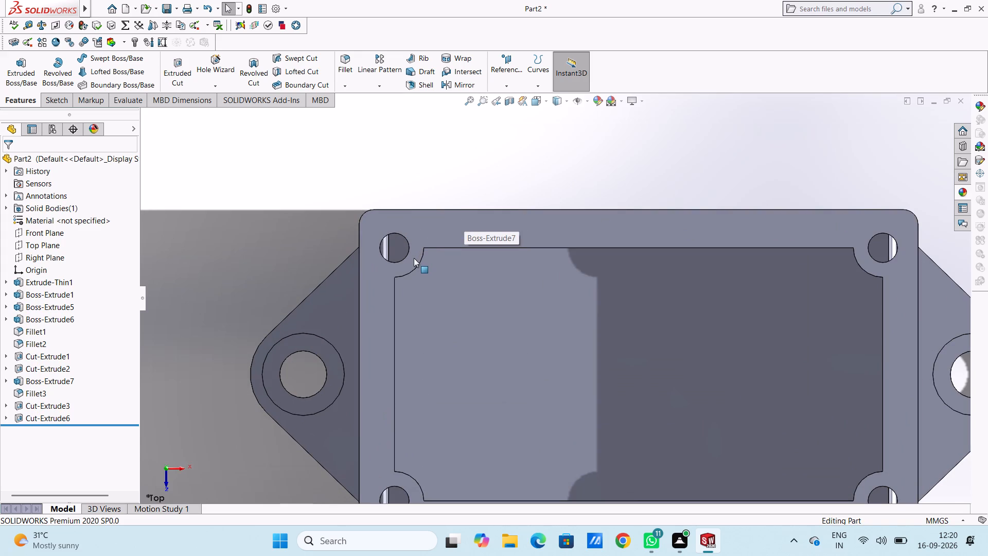
pyautogui.click(414, 258)
pyautogui.click(459, 229)
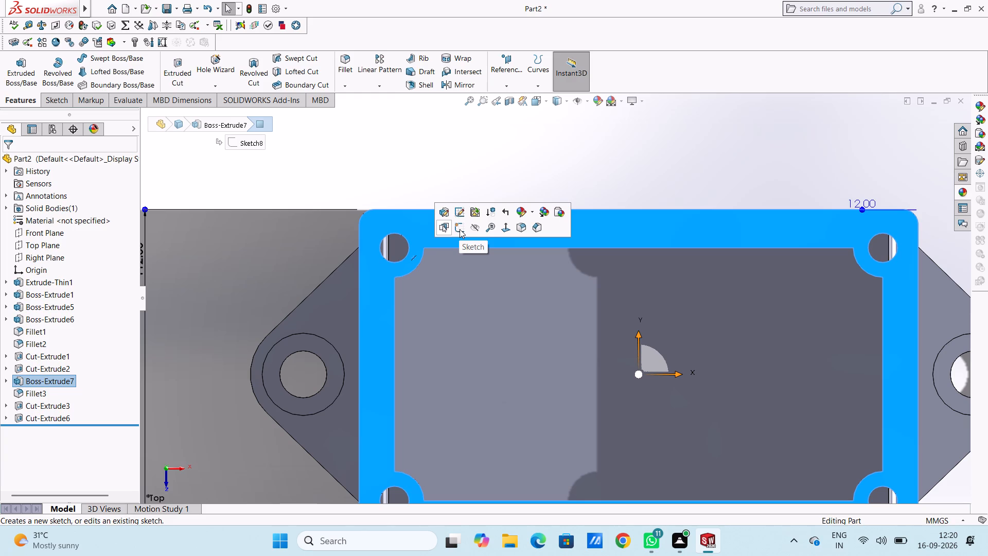
pyautogui.click(295, 236)
pyautogui.scroll(2, 313, 286)
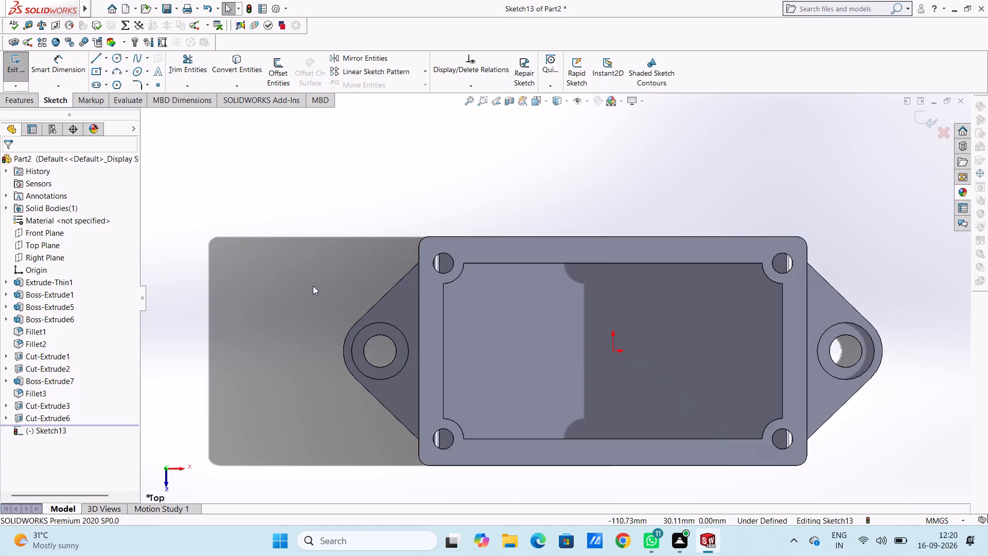
pyautogui.scroll(-4, 313, 286)
pyautogui.scroll(6, 313, 286)
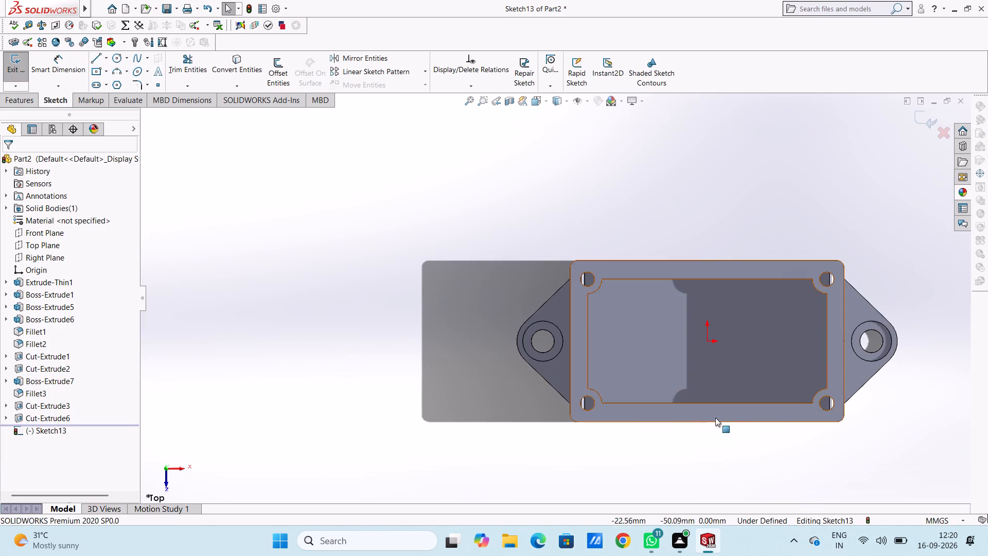
pyautogui.scroll(-2, 790, 453)
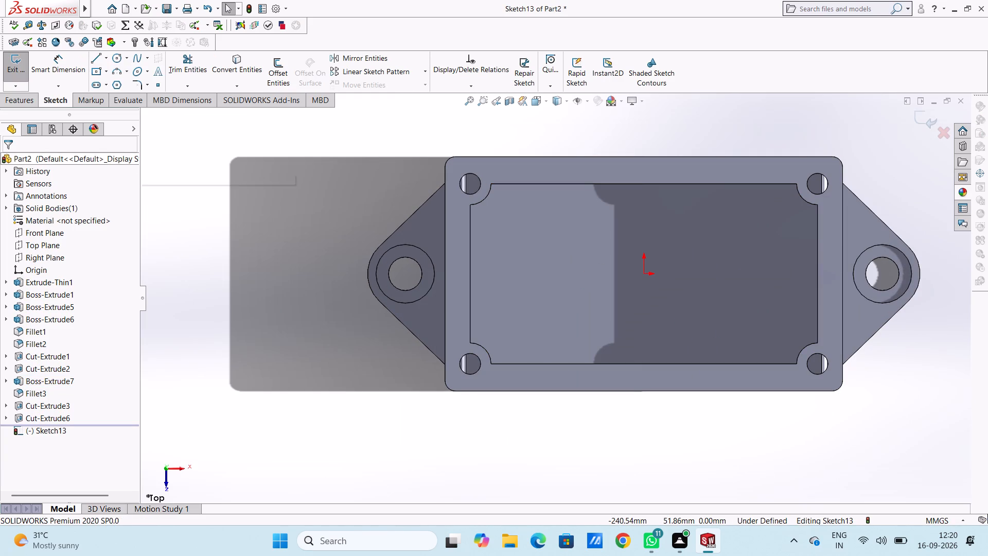
# Trace the four rounded inner corner bosses of the plate opening with three-point arcs of 10 mm radius.
pyautogui.click(117, 71)
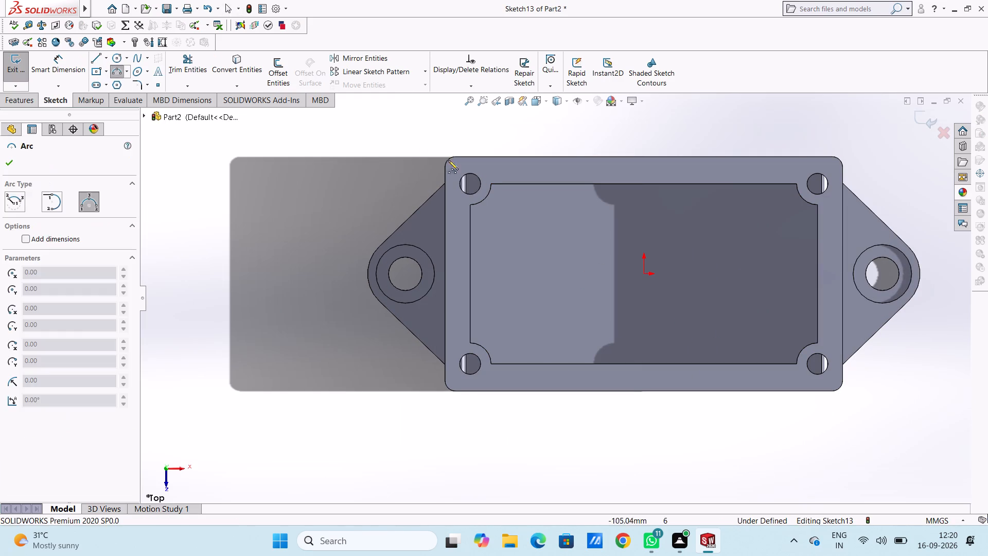
pyautogui.click(491, 182)
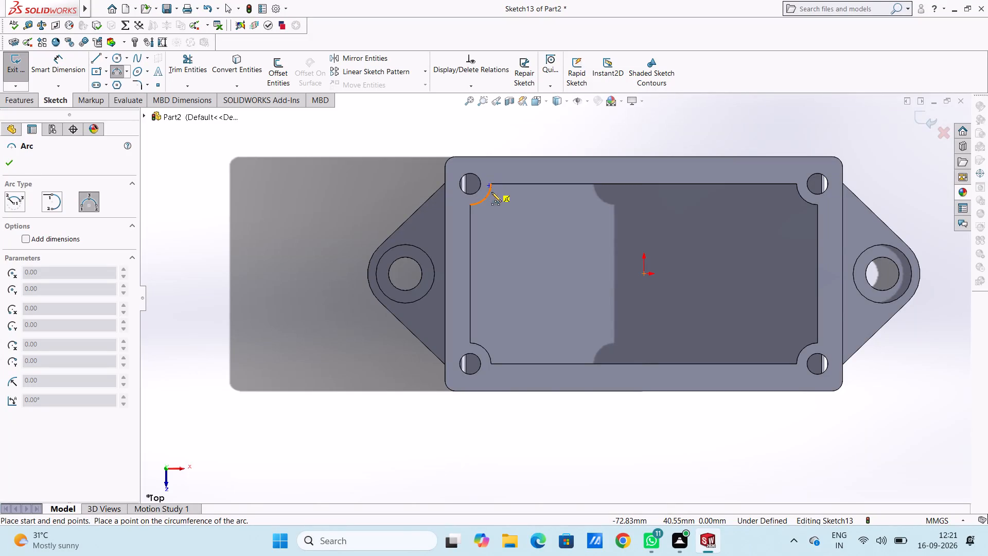
pyautogui.click(472, 204)
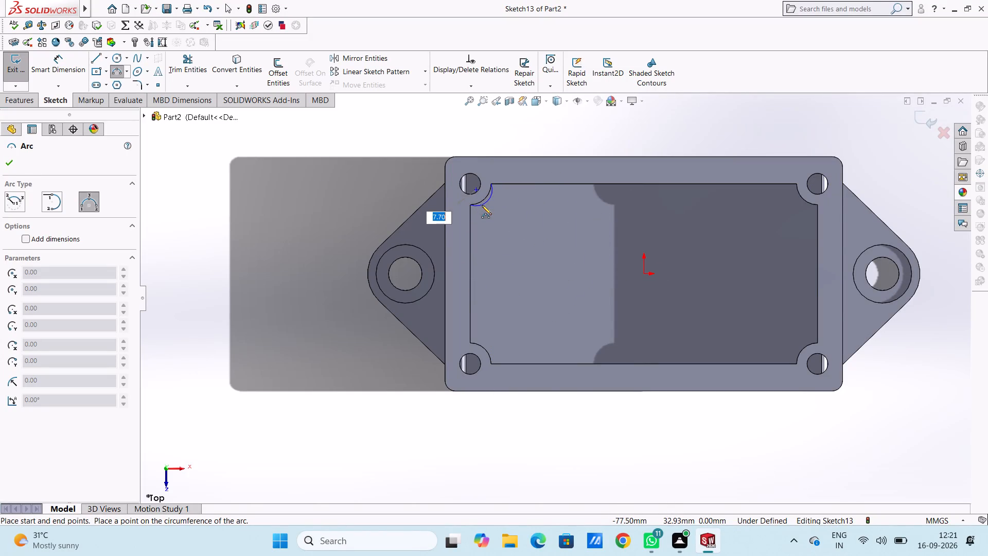
pyautogui.click(482, 204)
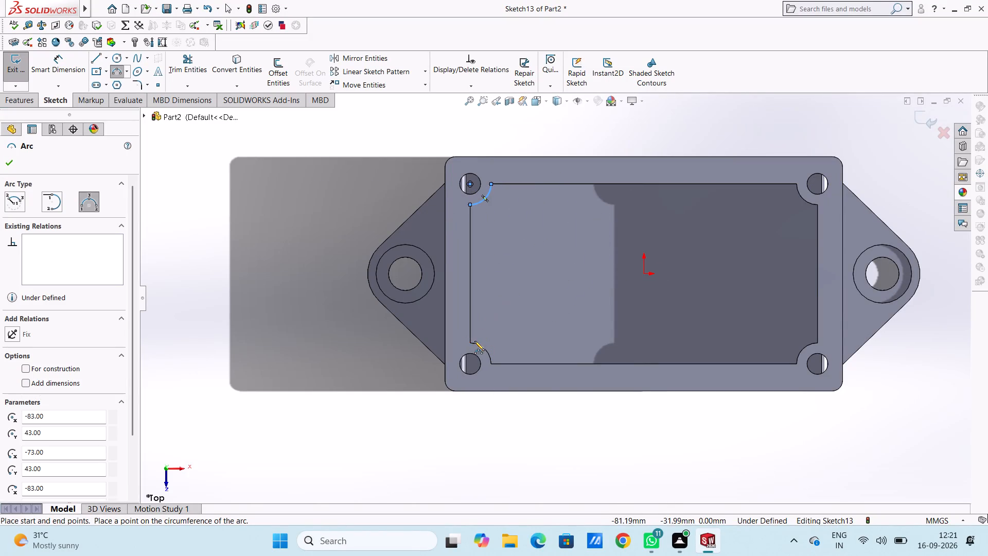
pyautogui.click(471, 342)
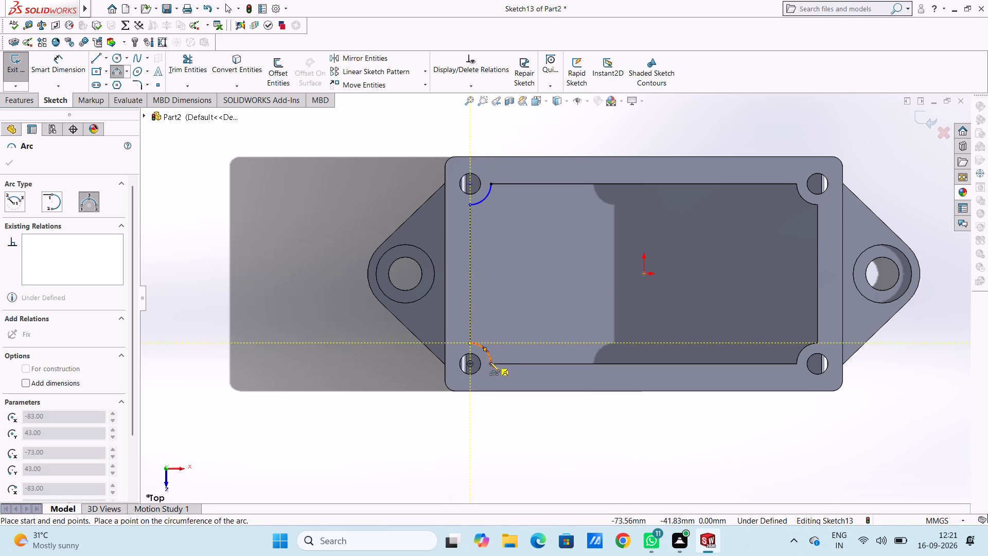
pyautogui.click(490, 364)
pyautogui.click(488, 354)
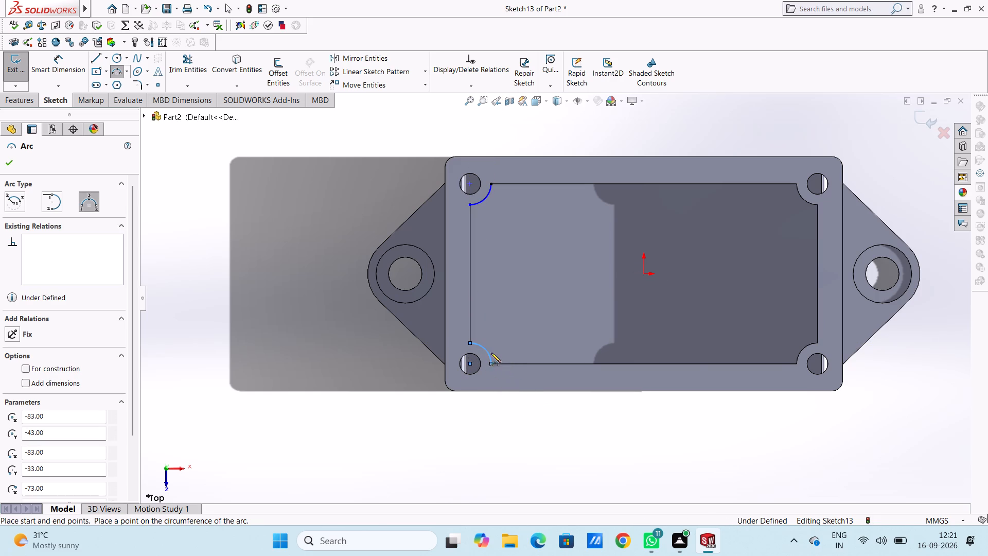
pyautogui.click(817, 343)
pyautogui.click(798, 363)
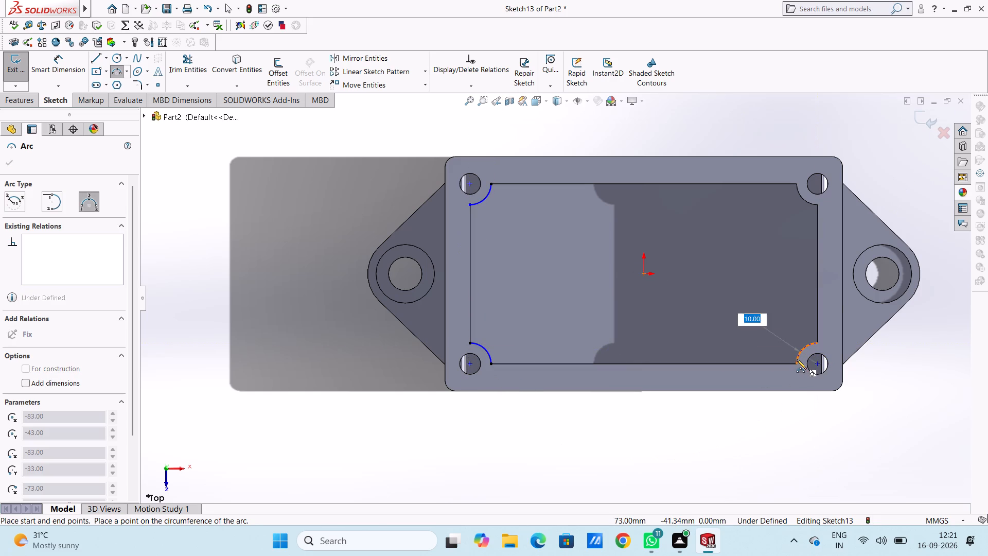
pyautogui.click(797, 359)
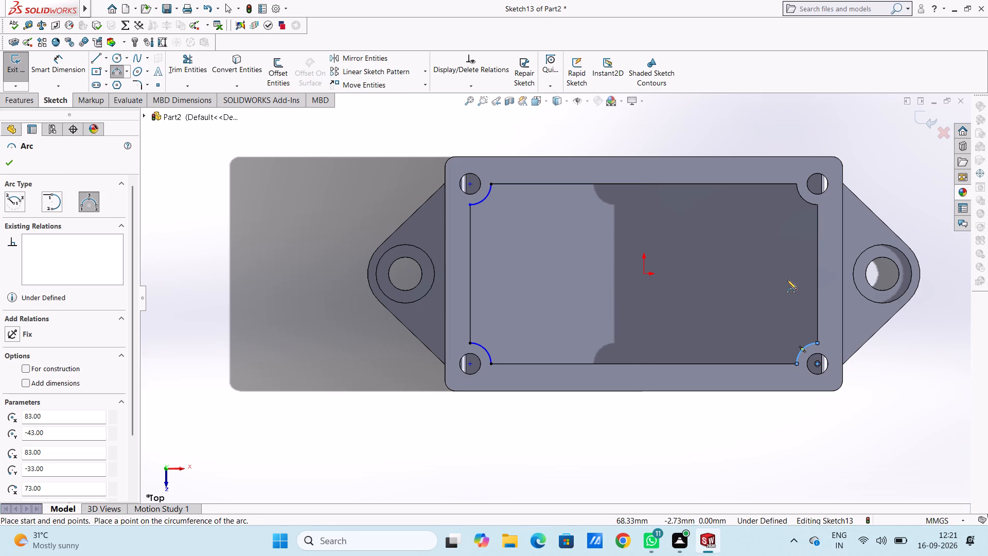
pyautogui.click(798, 183)
pyautogui.click(817, 206)
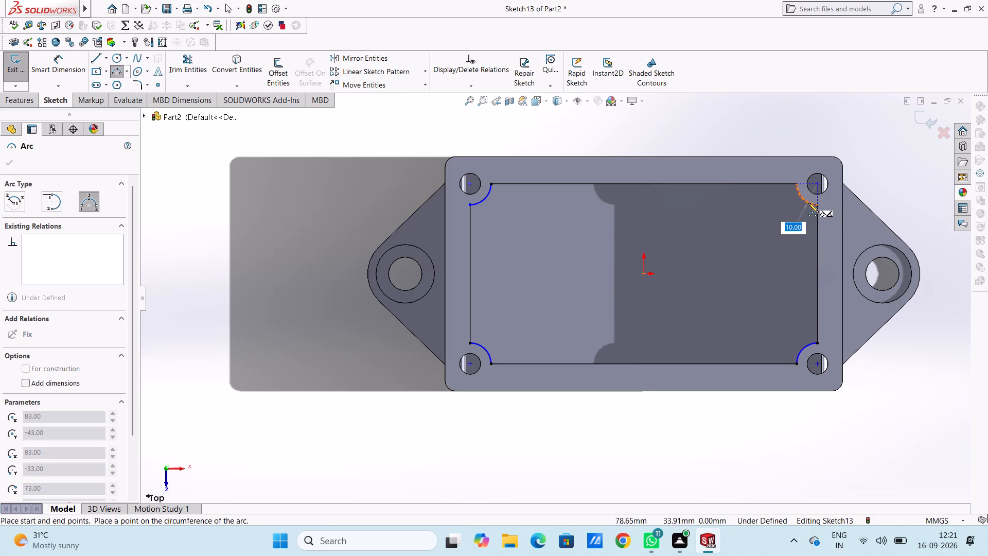
pyautogui.click(808, 203)
pyautogui.press('Escape')
pyautogui.press('Escape')
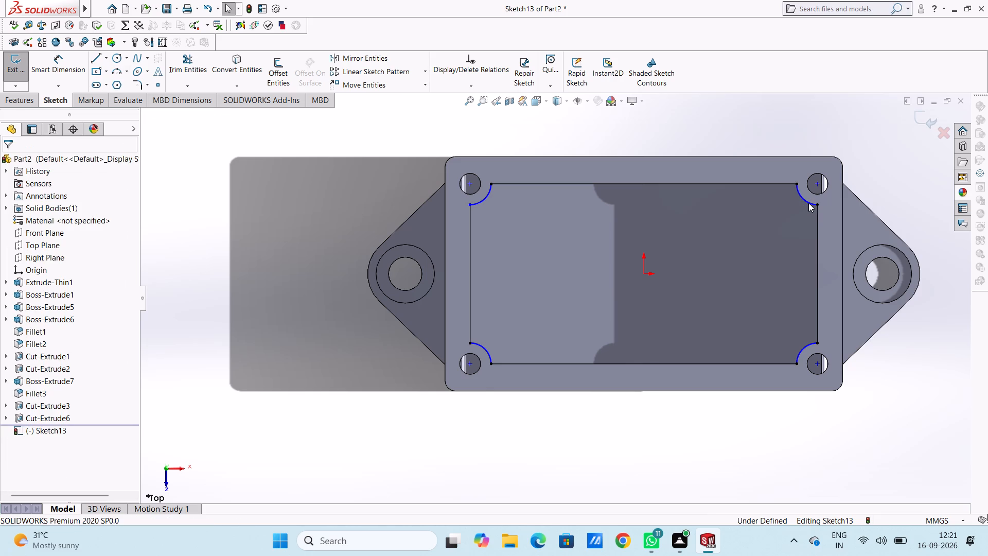
# Join the four corner arcs with two 146 mm horizontal and two 66 mm vertical lines to close the opening outline.
pyautogui.click(96, 63)
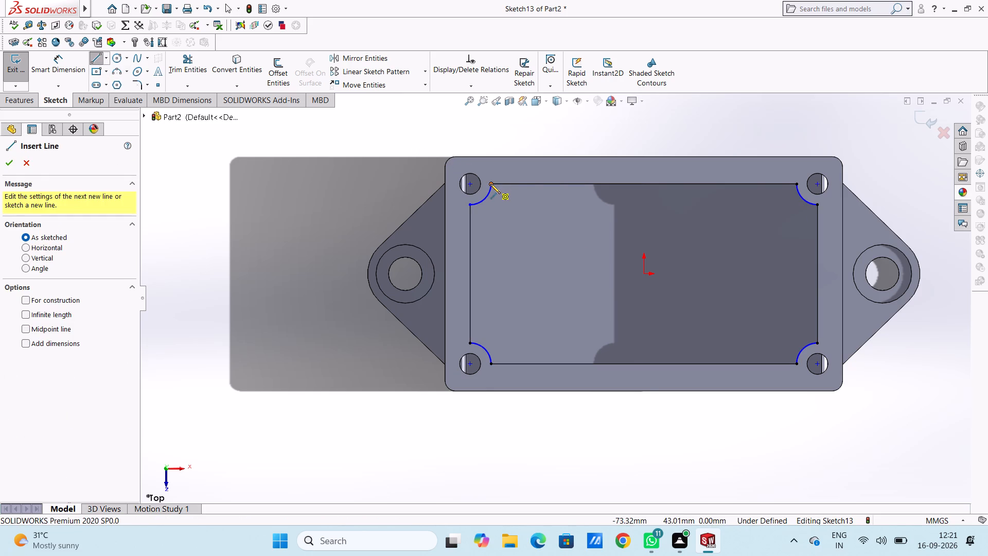
pyautogui.click(490, 184)
pyautogui.click(797, 183)
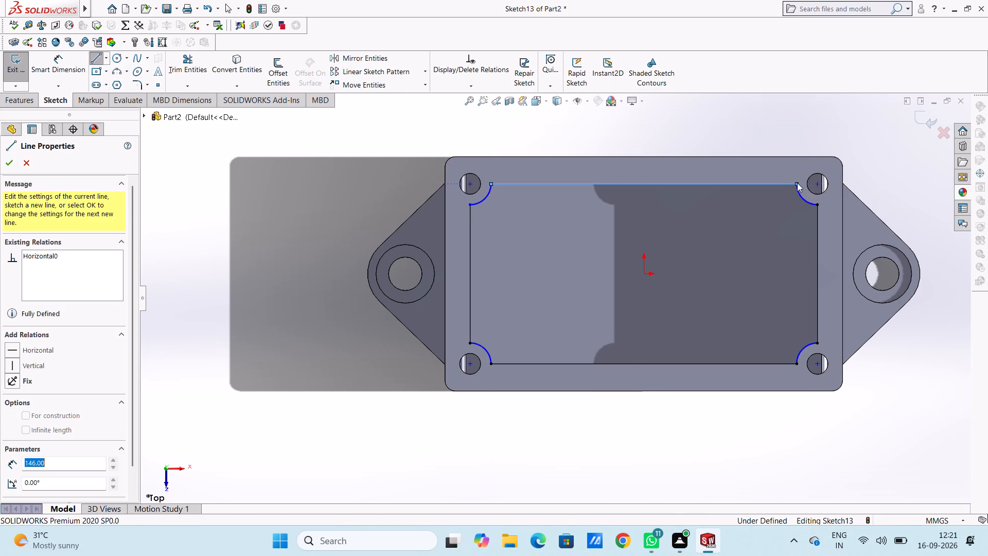
pyautogui.click(819, 204)
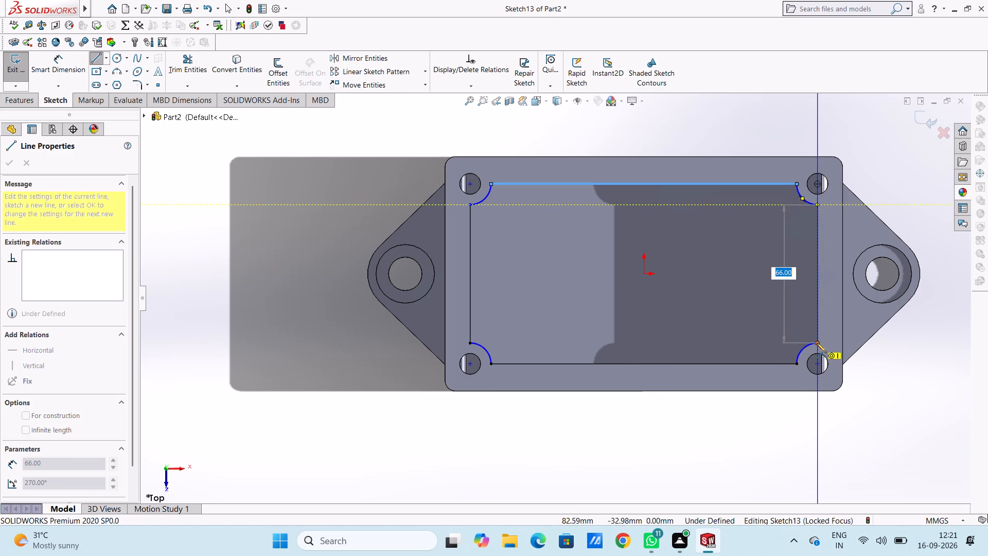
pyautogui.click(817, 343)
pyautogui.click(797, 363)
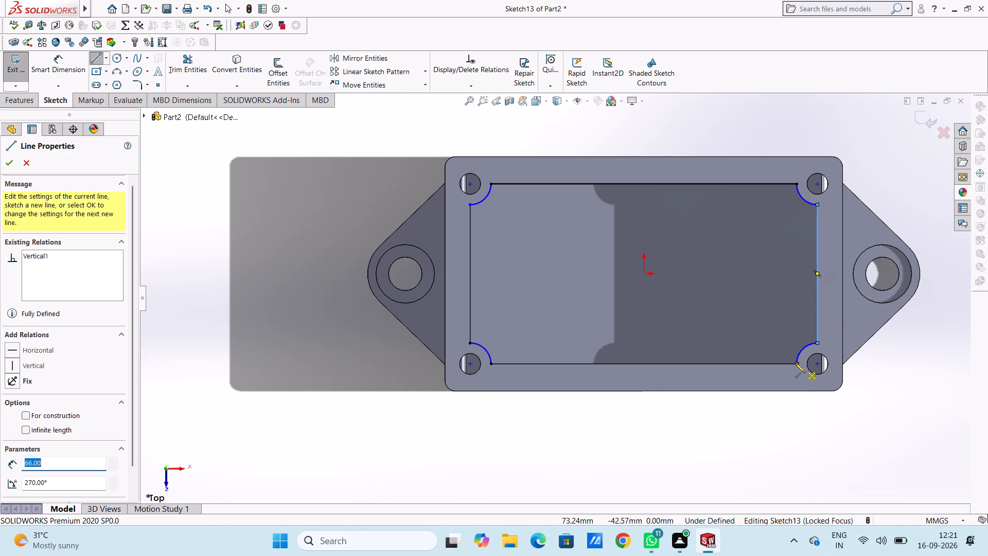
pyautogui.click(490, 363)
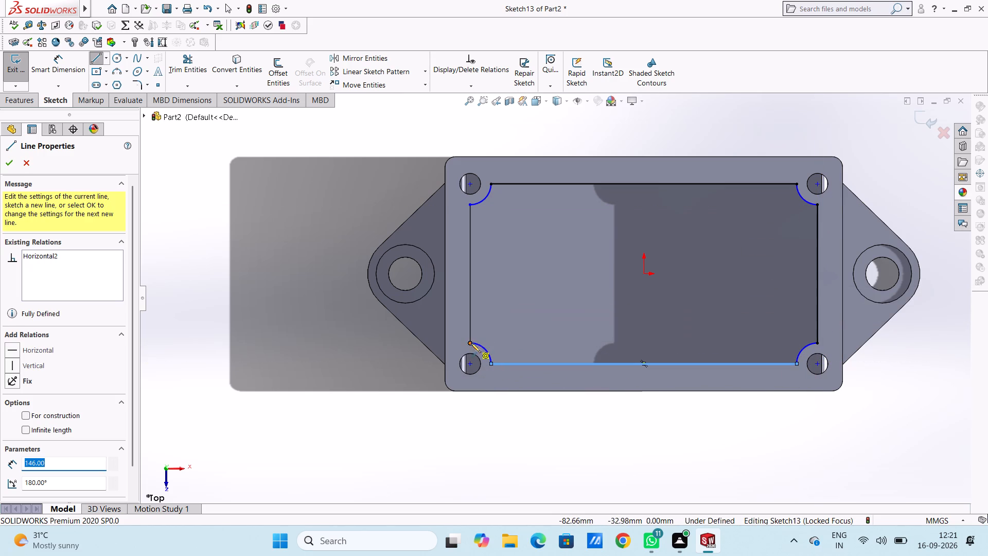
pyautogui.click(471, 343)
pyautogui.click(469, 205)
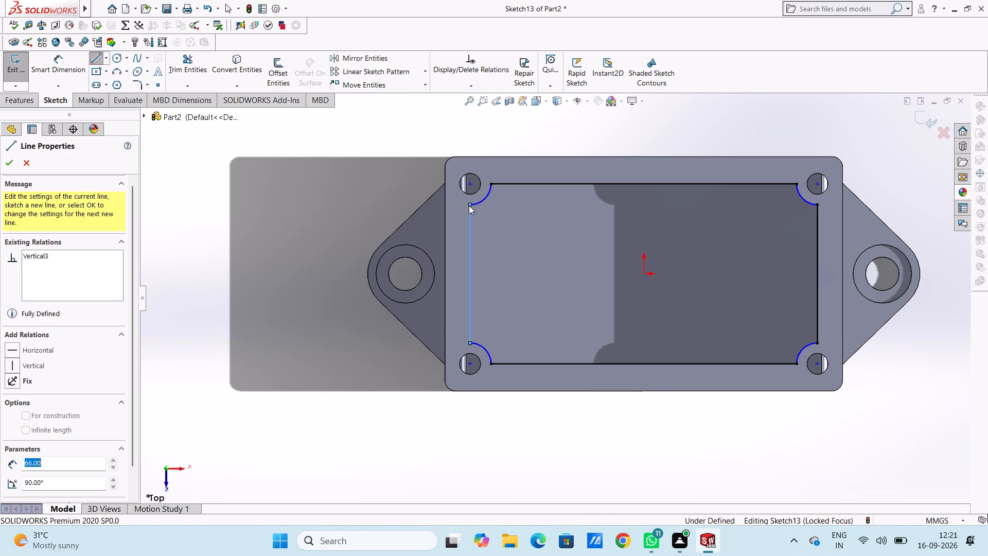
pyautogui.press('Escape')
pyautogui.press('Escape')
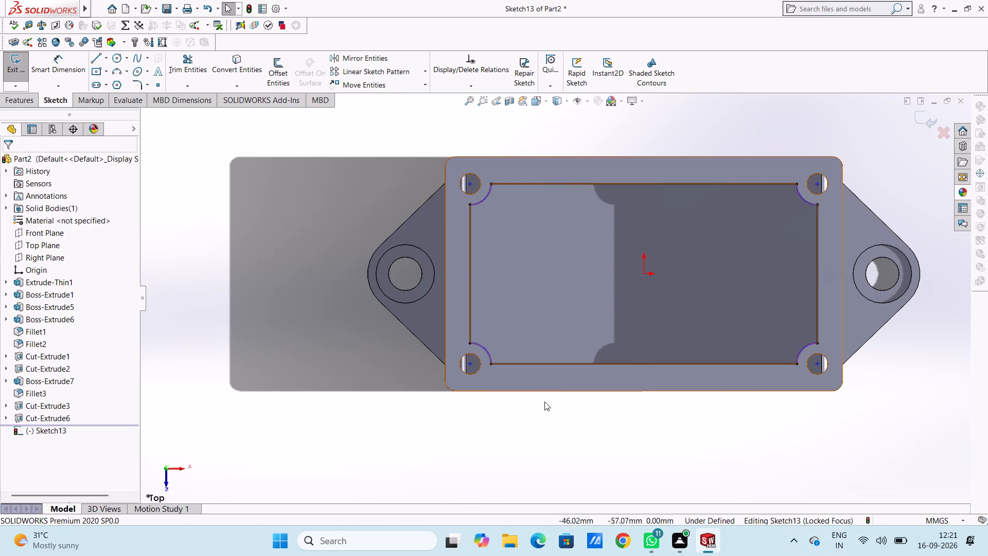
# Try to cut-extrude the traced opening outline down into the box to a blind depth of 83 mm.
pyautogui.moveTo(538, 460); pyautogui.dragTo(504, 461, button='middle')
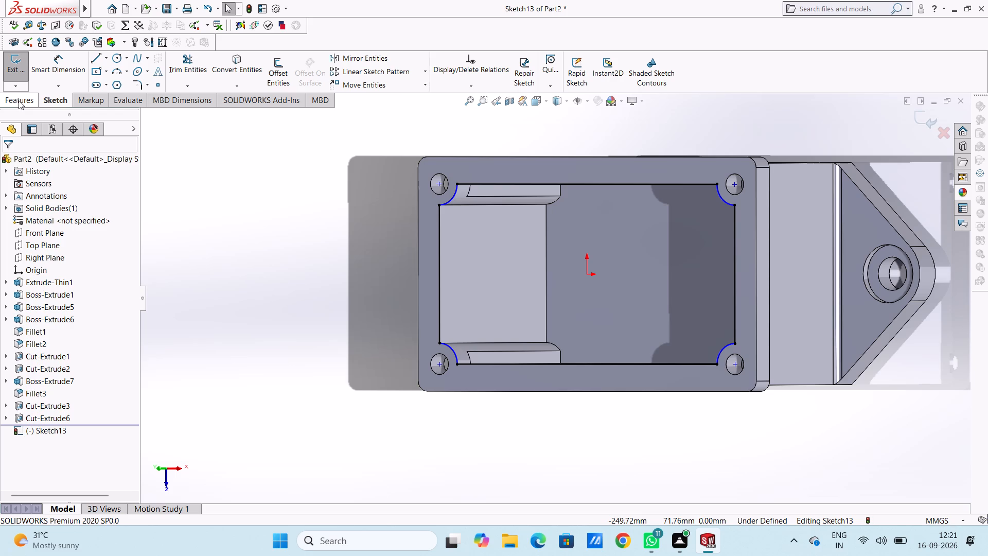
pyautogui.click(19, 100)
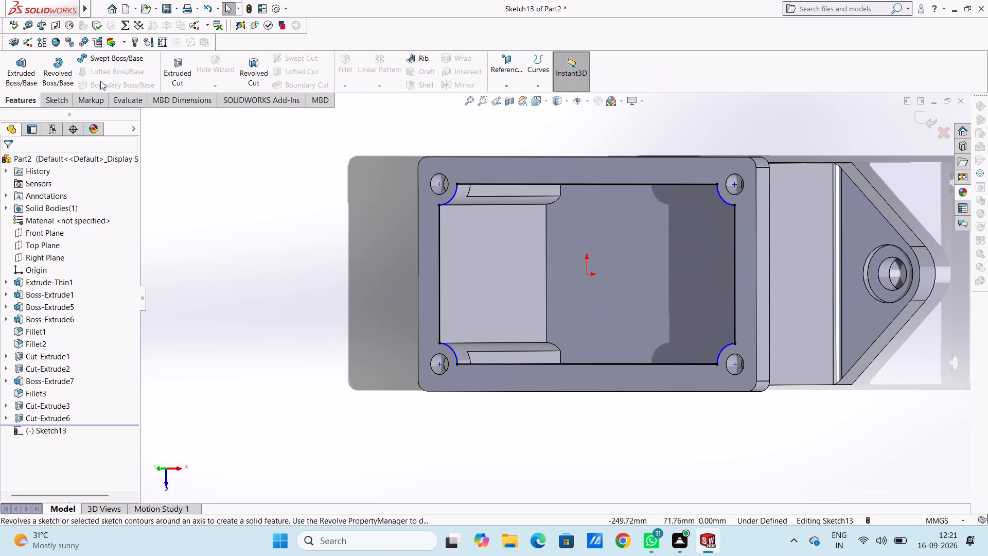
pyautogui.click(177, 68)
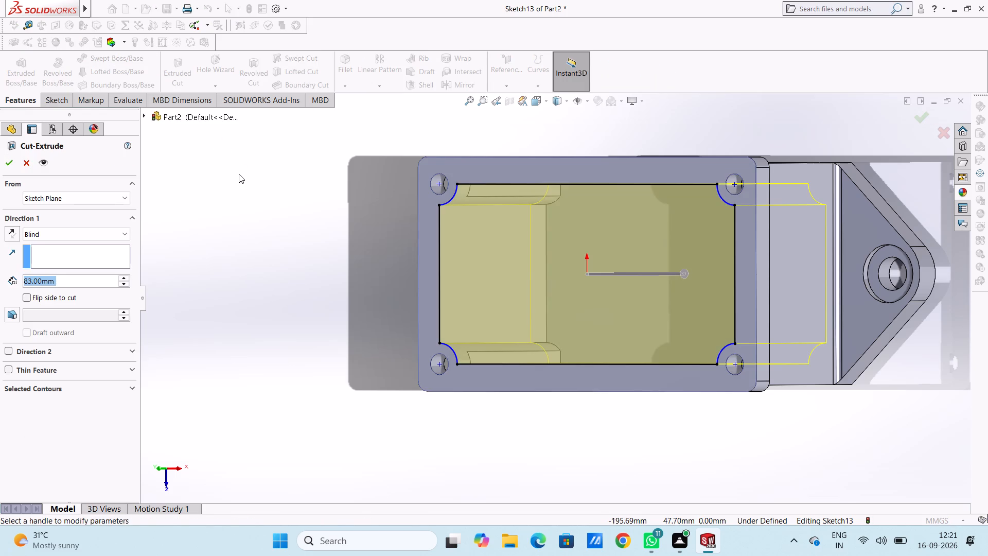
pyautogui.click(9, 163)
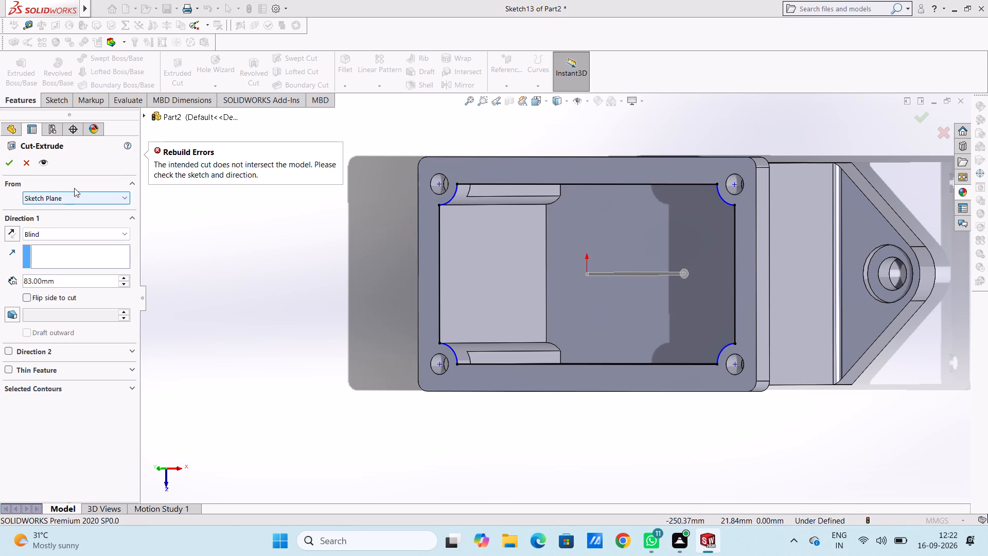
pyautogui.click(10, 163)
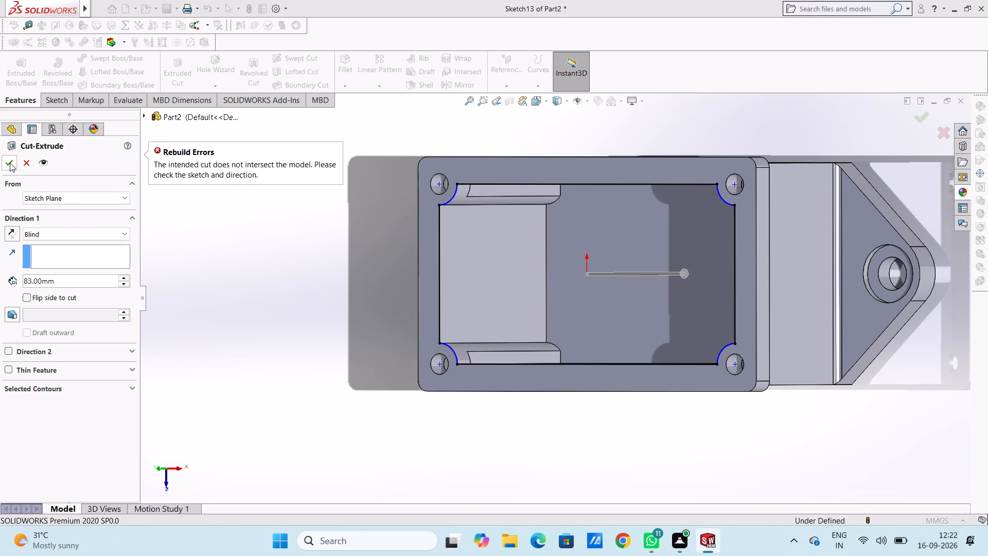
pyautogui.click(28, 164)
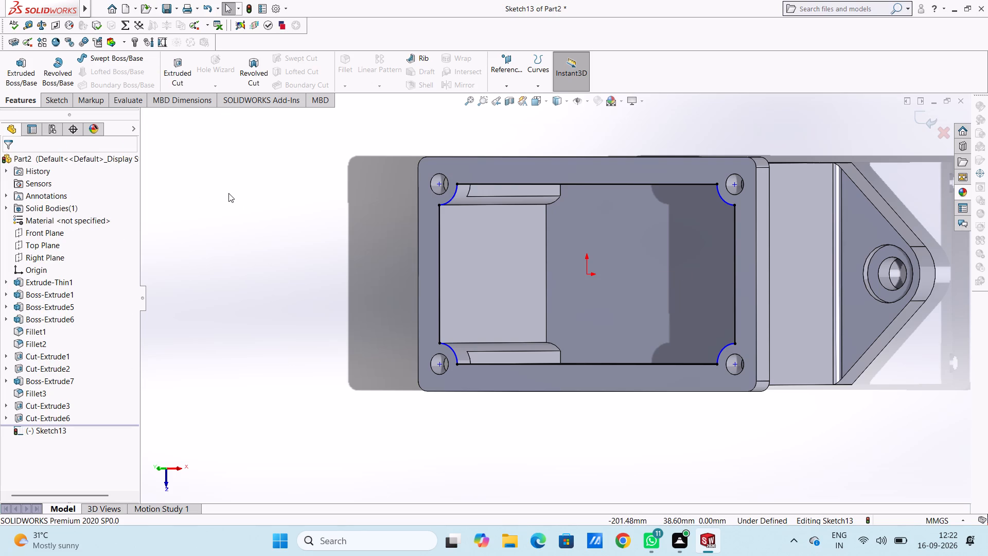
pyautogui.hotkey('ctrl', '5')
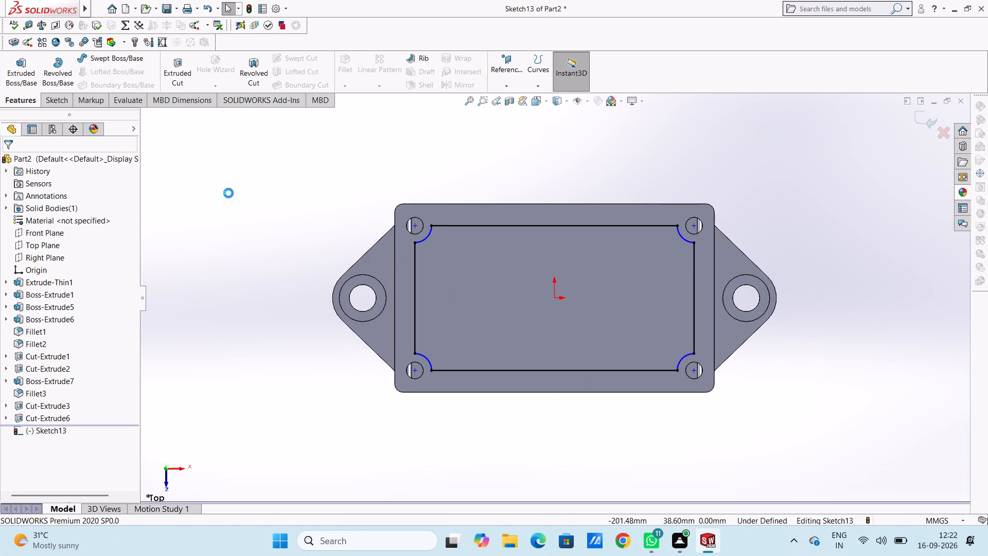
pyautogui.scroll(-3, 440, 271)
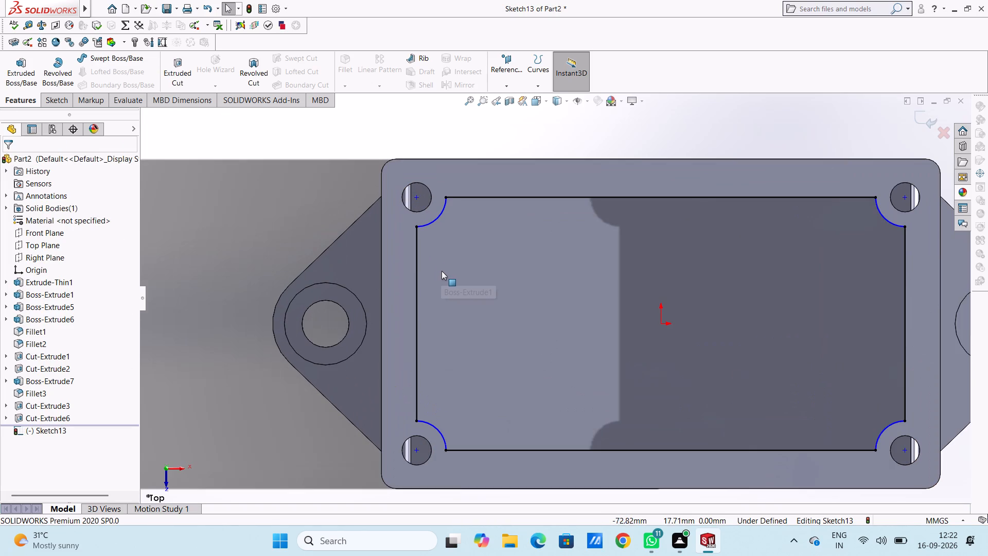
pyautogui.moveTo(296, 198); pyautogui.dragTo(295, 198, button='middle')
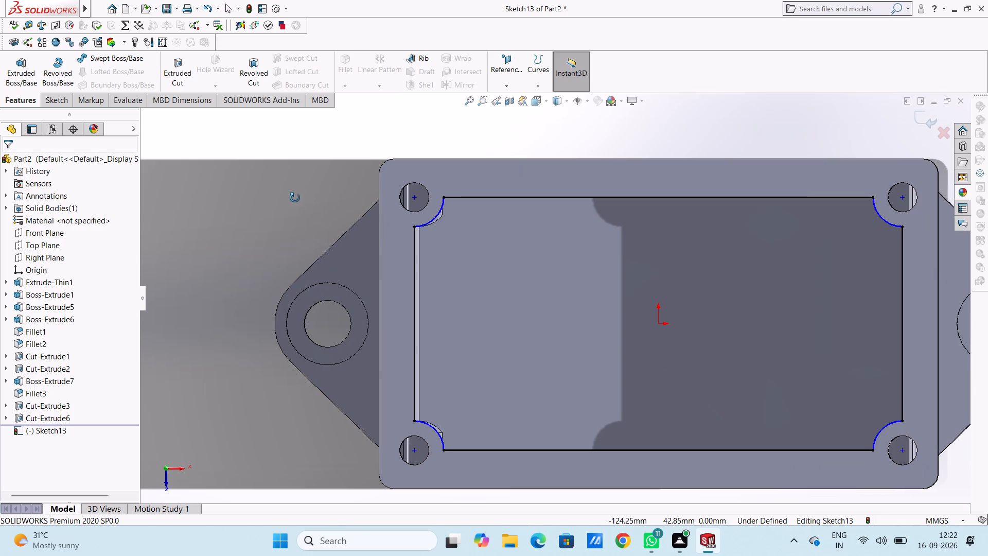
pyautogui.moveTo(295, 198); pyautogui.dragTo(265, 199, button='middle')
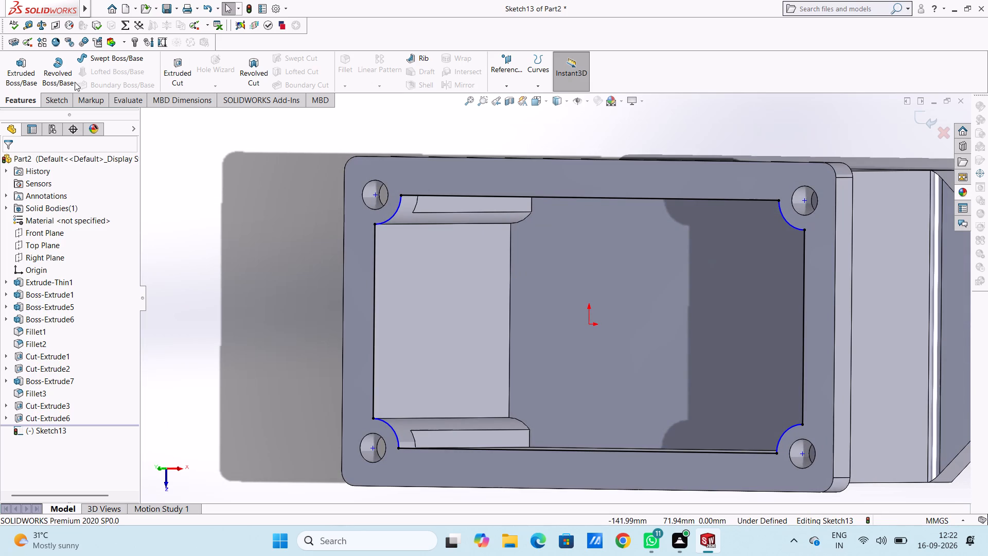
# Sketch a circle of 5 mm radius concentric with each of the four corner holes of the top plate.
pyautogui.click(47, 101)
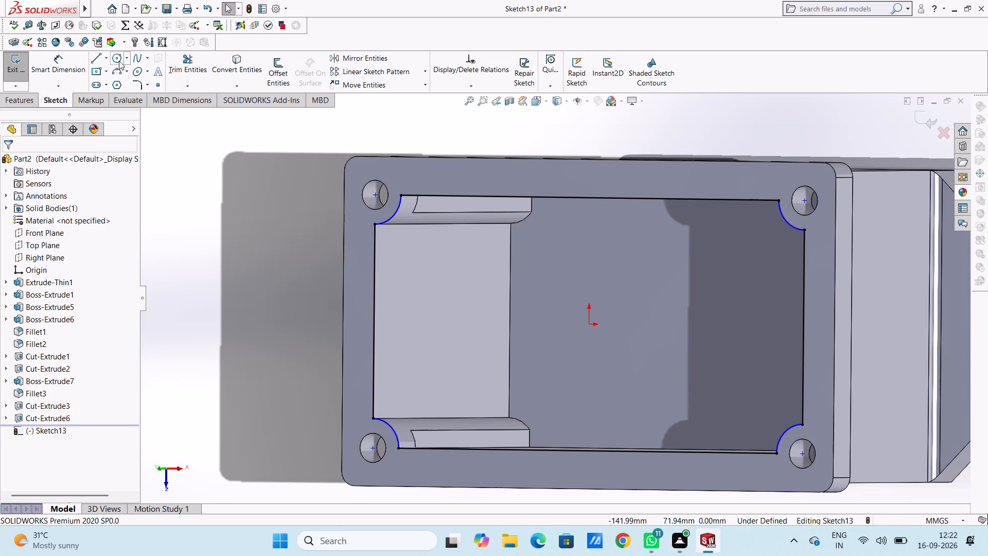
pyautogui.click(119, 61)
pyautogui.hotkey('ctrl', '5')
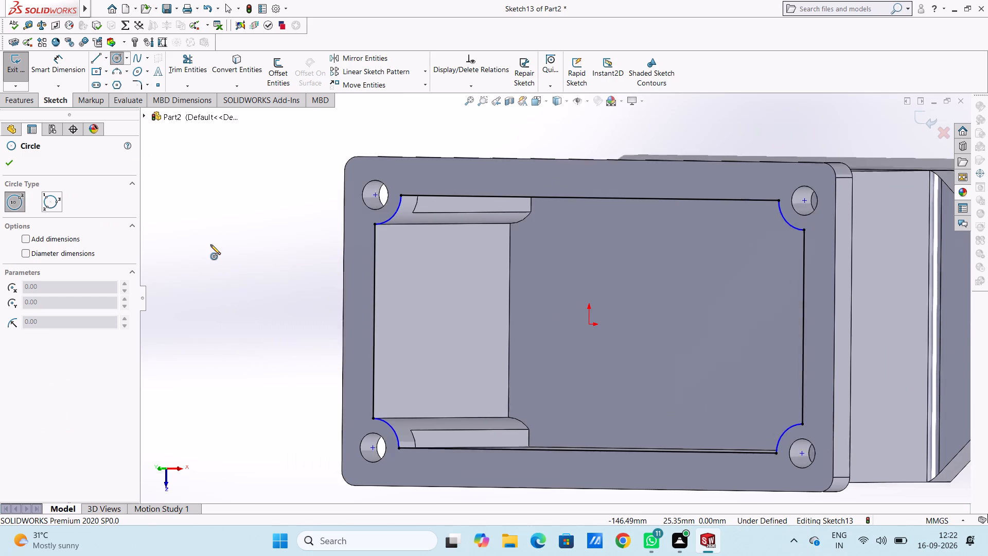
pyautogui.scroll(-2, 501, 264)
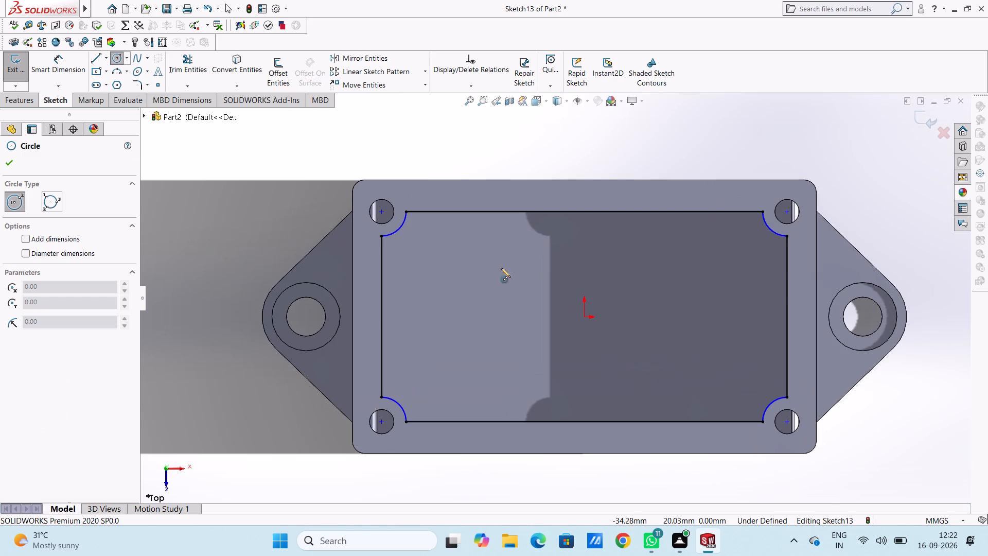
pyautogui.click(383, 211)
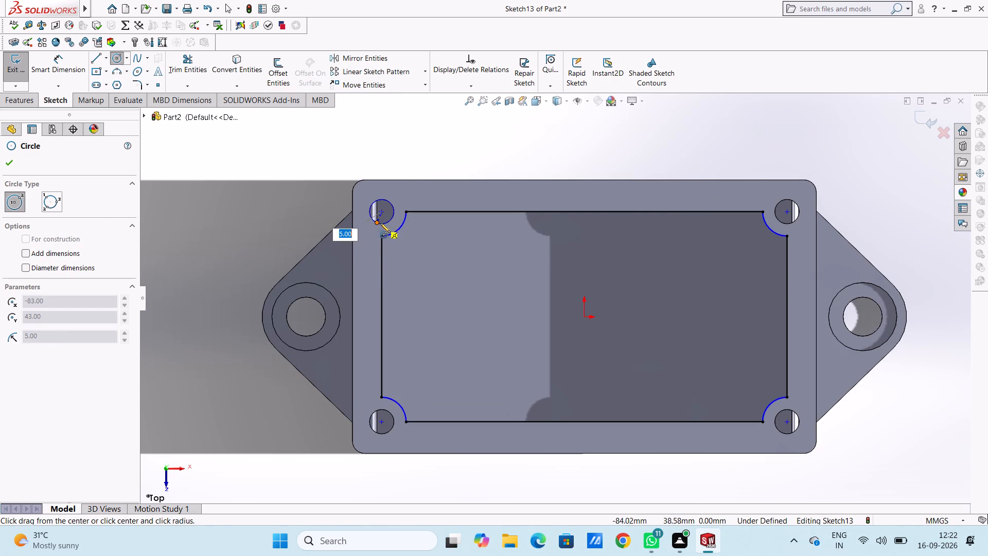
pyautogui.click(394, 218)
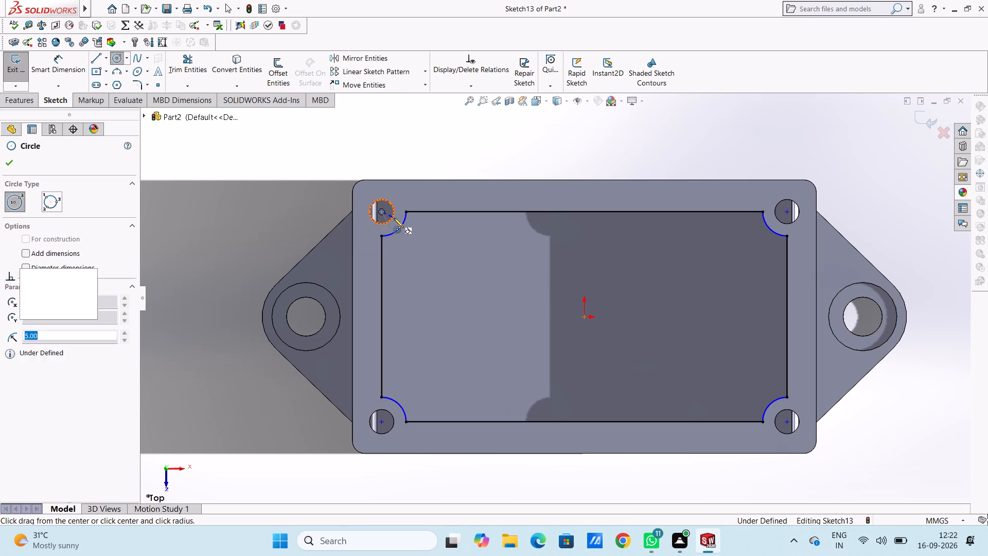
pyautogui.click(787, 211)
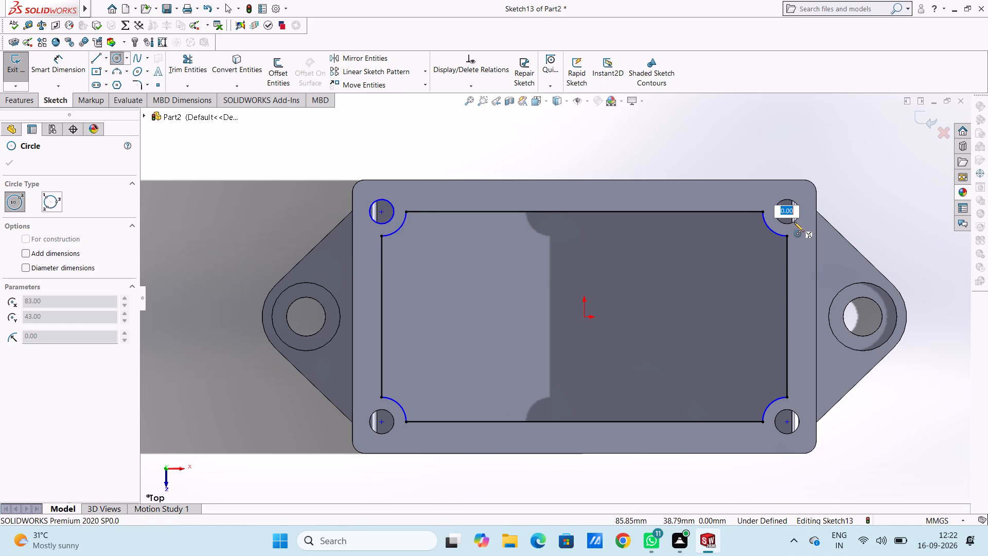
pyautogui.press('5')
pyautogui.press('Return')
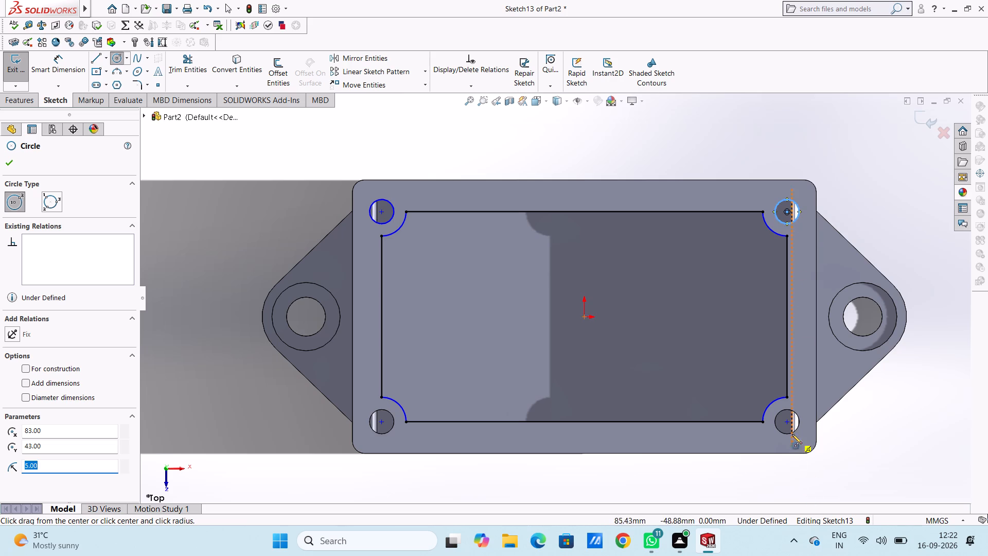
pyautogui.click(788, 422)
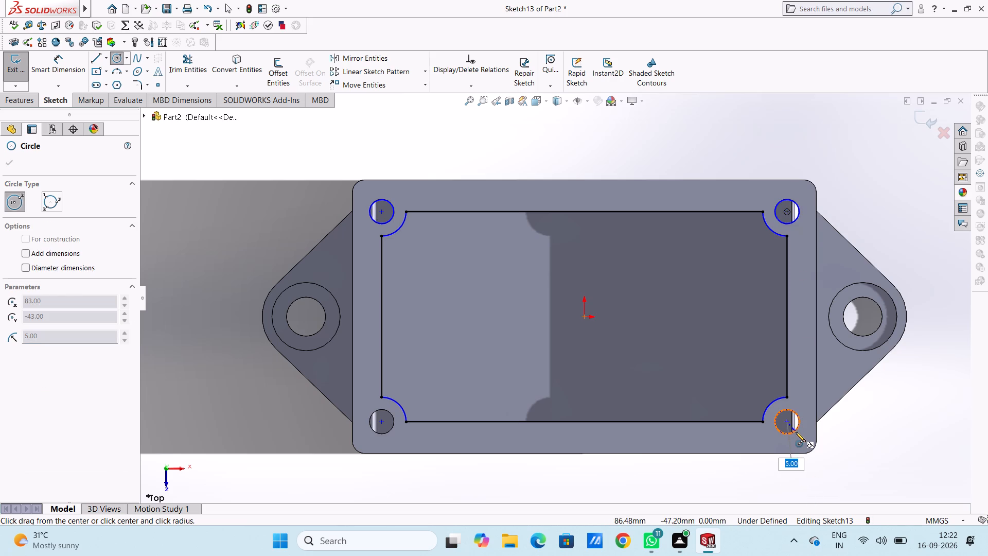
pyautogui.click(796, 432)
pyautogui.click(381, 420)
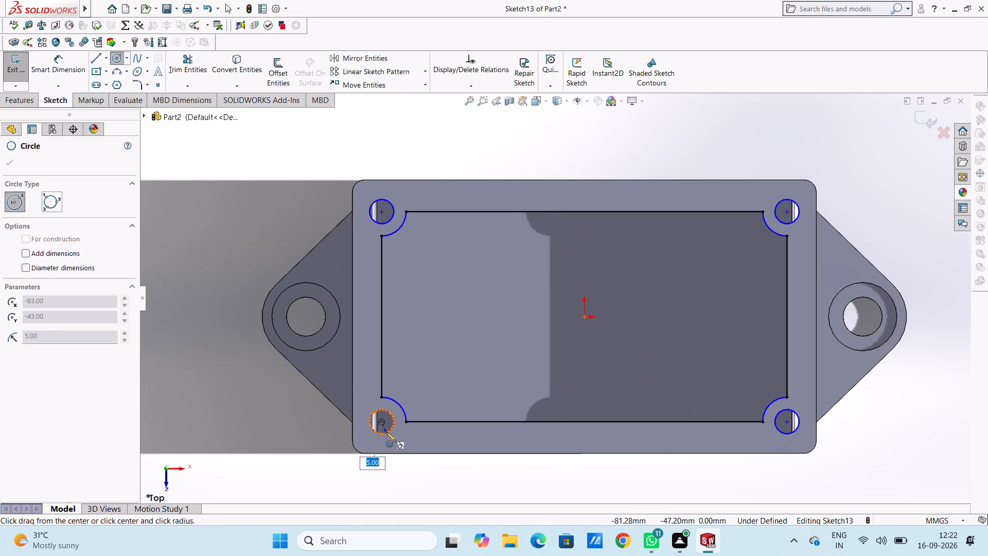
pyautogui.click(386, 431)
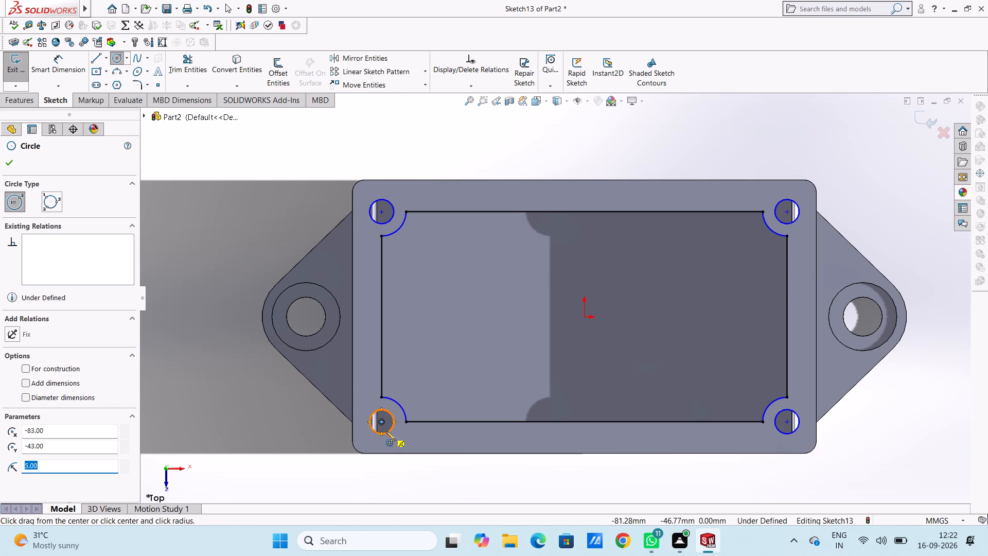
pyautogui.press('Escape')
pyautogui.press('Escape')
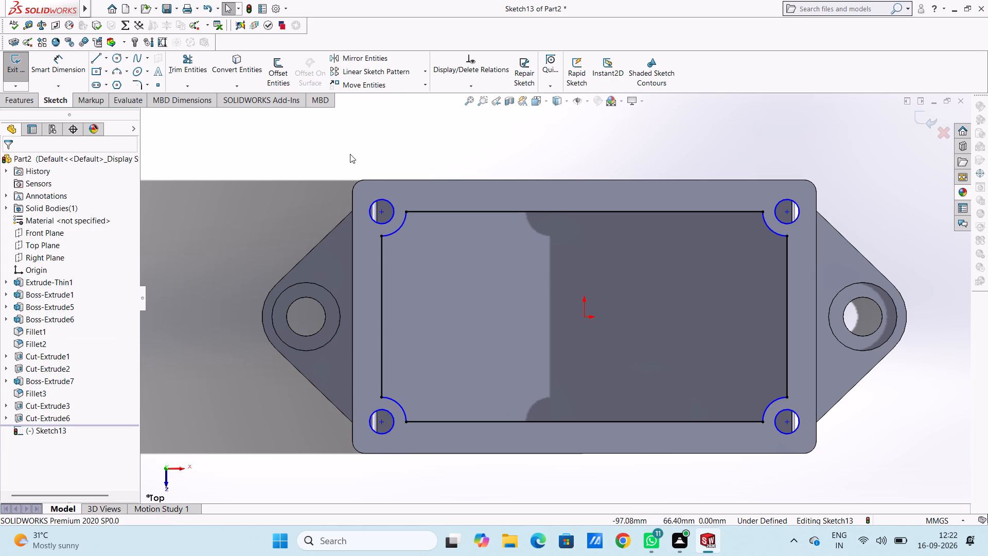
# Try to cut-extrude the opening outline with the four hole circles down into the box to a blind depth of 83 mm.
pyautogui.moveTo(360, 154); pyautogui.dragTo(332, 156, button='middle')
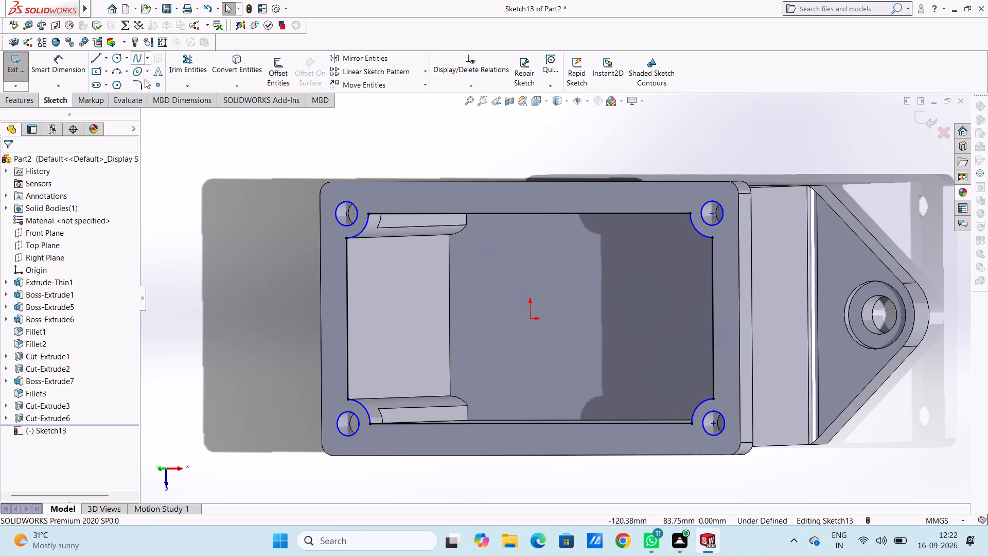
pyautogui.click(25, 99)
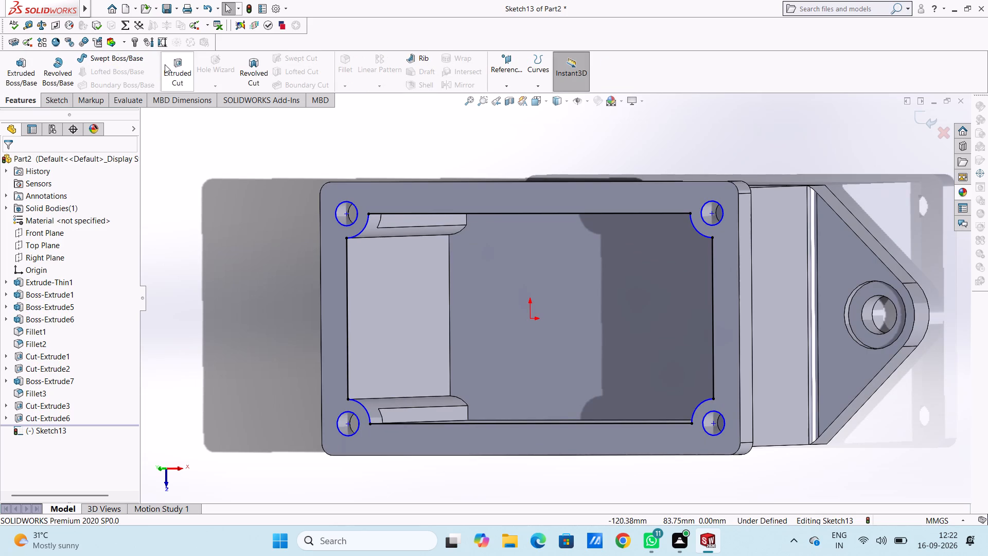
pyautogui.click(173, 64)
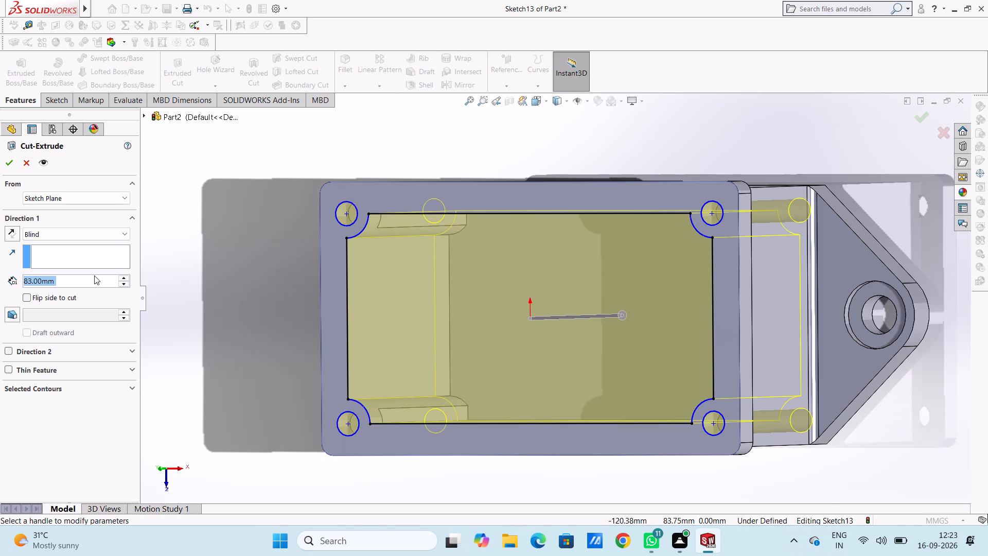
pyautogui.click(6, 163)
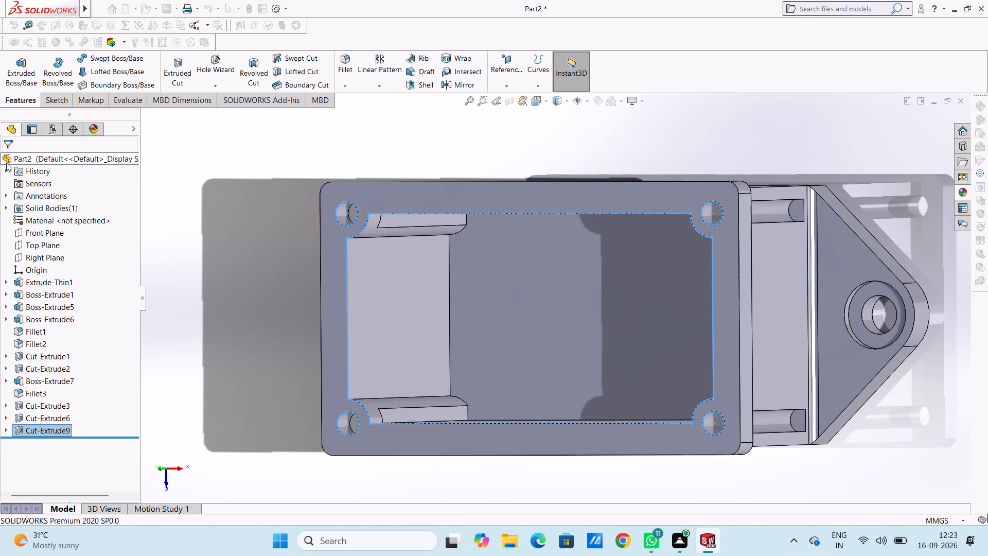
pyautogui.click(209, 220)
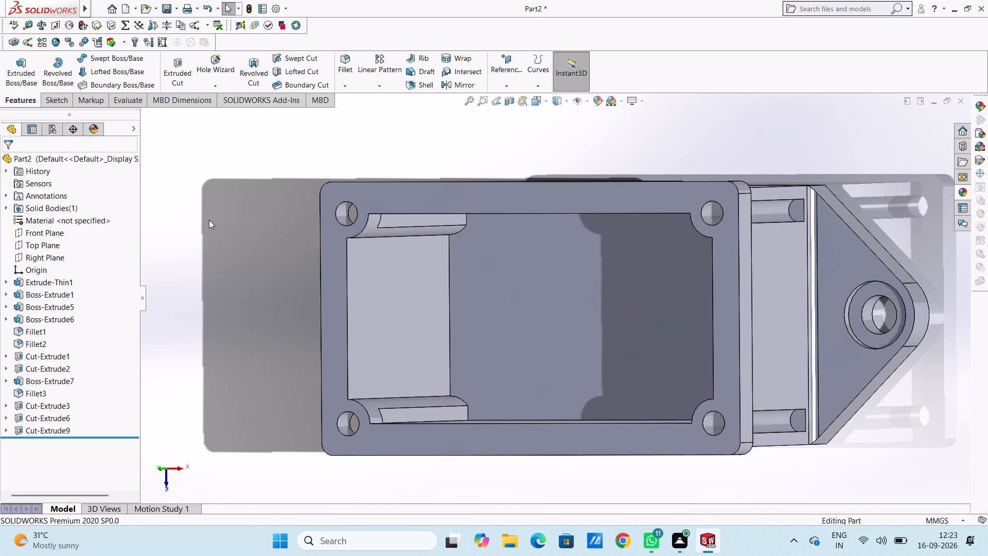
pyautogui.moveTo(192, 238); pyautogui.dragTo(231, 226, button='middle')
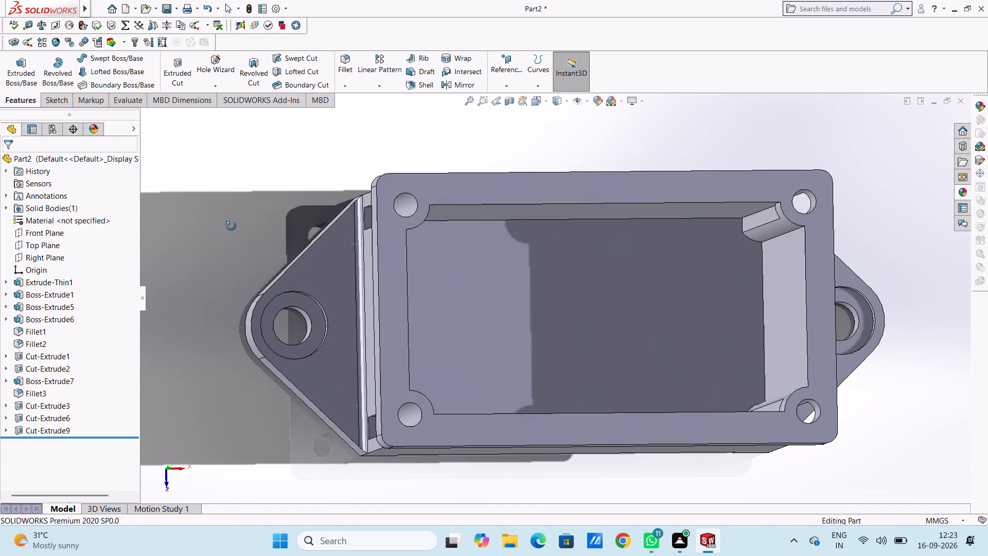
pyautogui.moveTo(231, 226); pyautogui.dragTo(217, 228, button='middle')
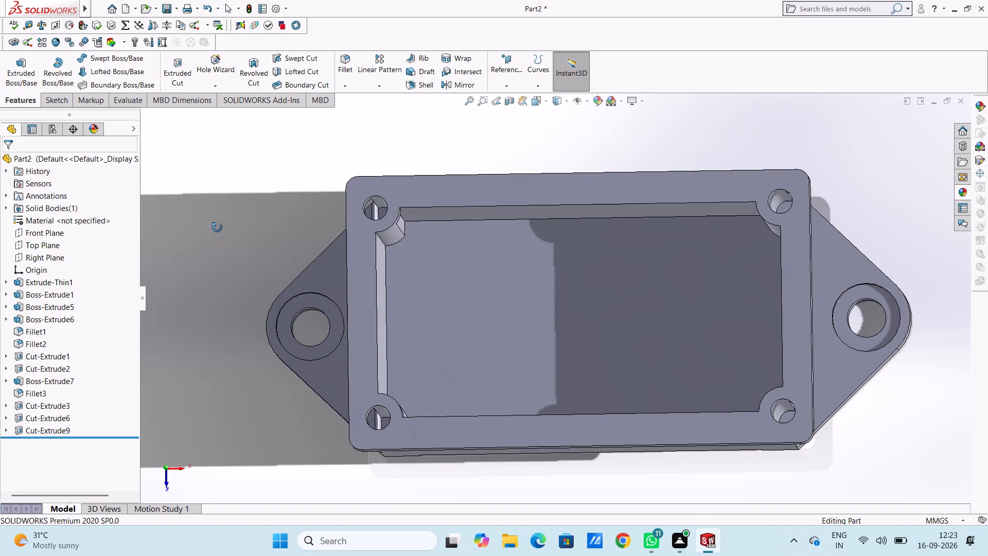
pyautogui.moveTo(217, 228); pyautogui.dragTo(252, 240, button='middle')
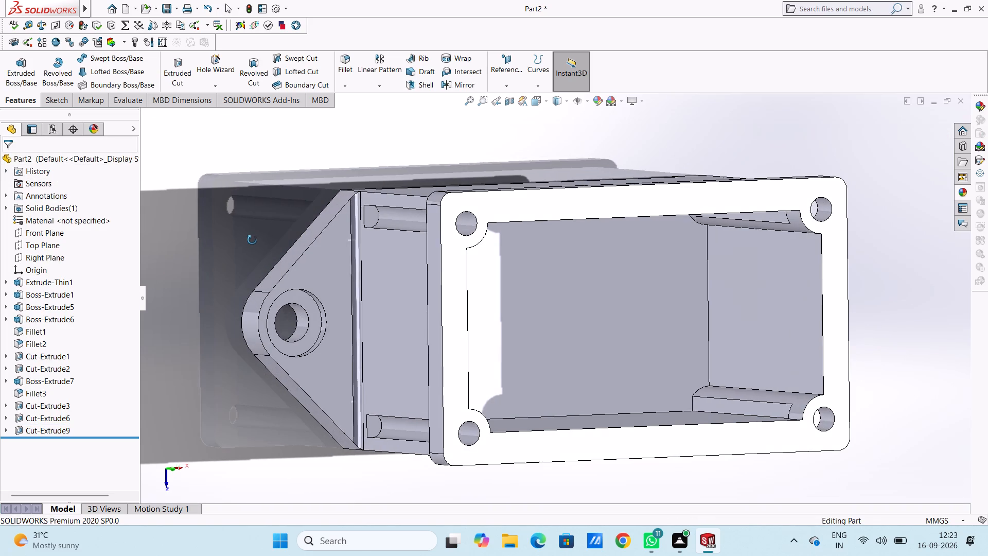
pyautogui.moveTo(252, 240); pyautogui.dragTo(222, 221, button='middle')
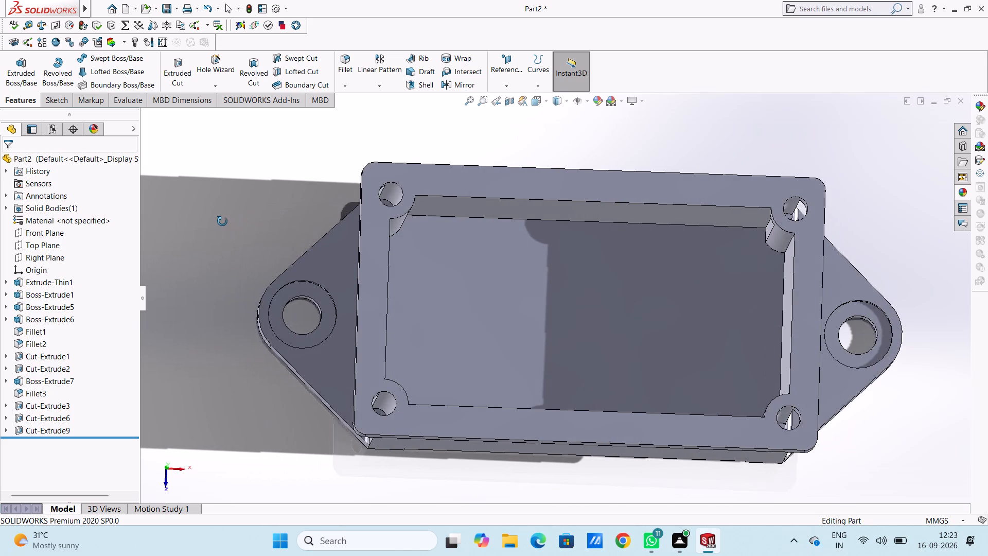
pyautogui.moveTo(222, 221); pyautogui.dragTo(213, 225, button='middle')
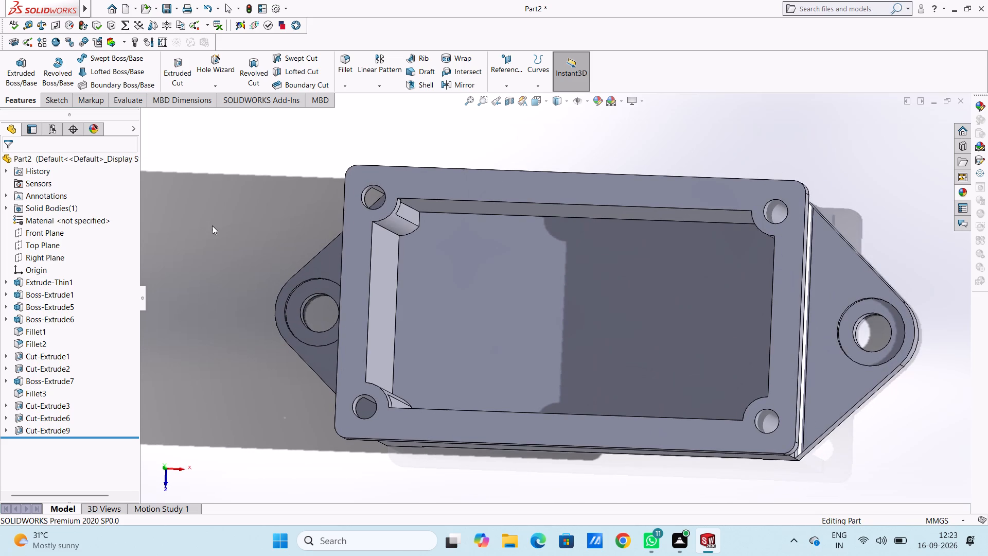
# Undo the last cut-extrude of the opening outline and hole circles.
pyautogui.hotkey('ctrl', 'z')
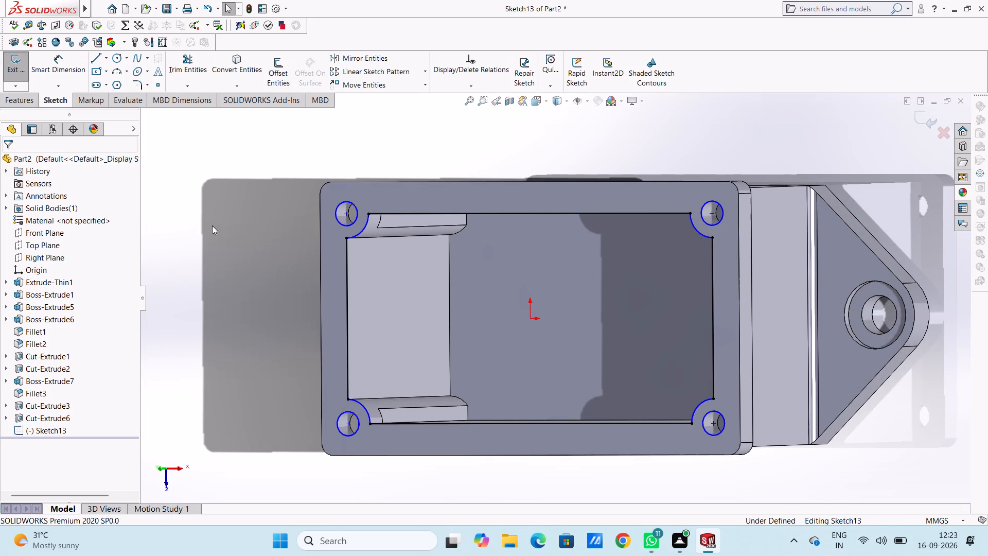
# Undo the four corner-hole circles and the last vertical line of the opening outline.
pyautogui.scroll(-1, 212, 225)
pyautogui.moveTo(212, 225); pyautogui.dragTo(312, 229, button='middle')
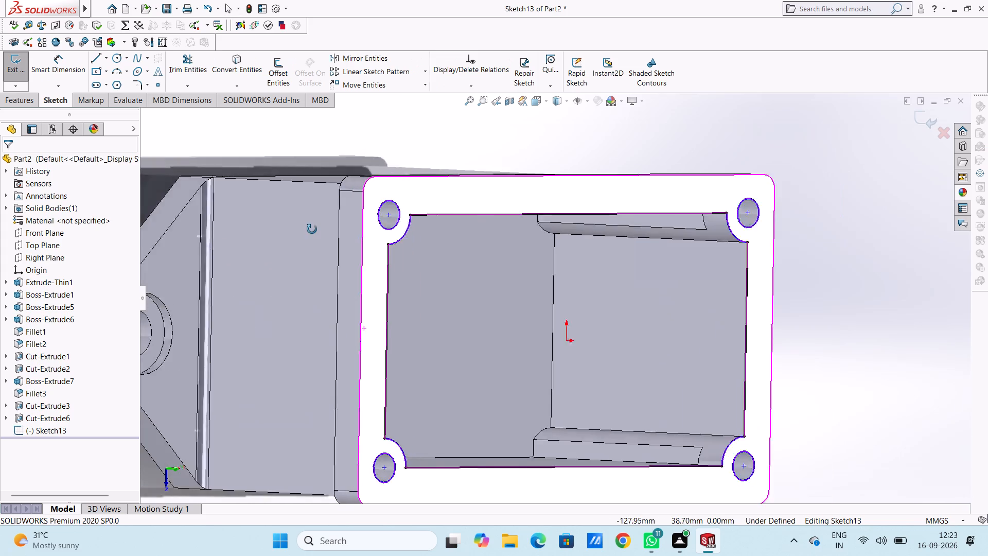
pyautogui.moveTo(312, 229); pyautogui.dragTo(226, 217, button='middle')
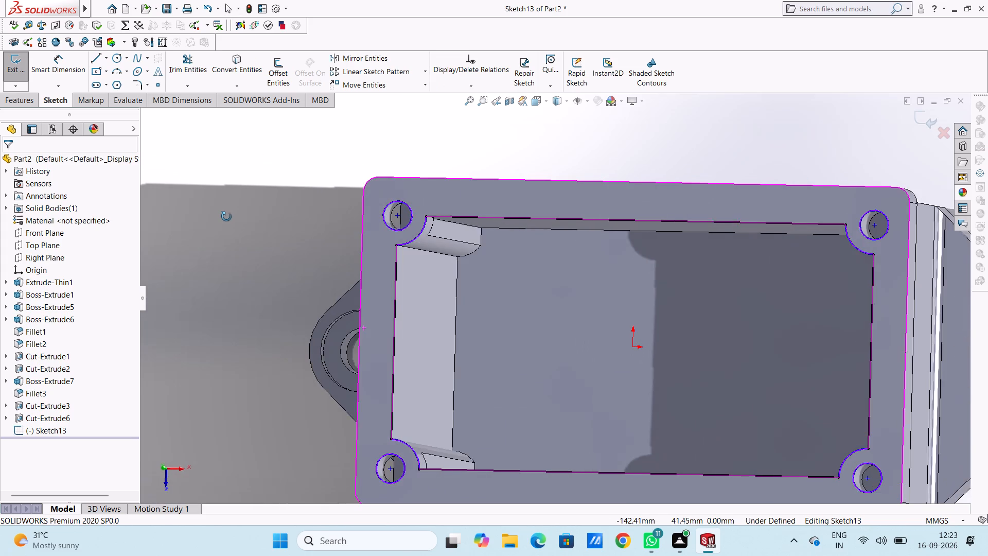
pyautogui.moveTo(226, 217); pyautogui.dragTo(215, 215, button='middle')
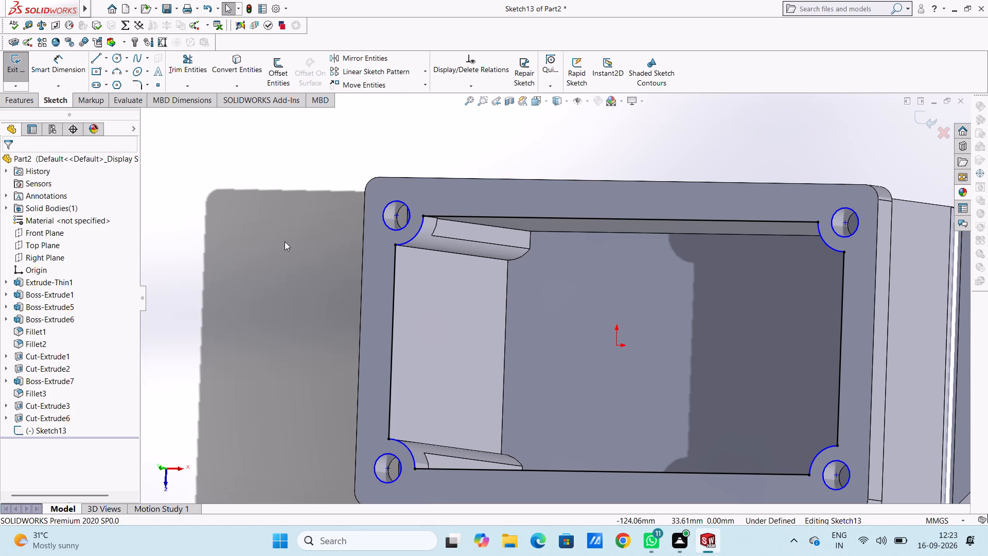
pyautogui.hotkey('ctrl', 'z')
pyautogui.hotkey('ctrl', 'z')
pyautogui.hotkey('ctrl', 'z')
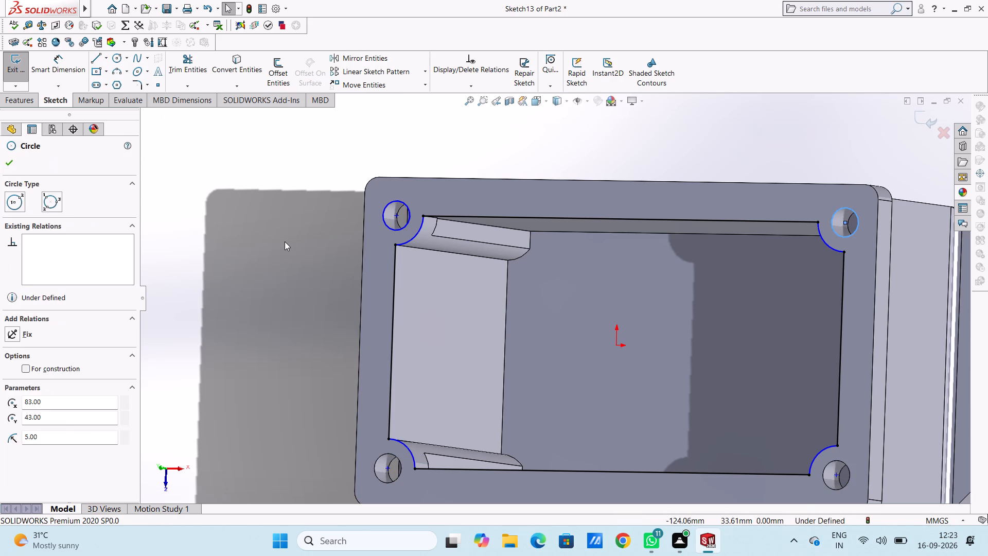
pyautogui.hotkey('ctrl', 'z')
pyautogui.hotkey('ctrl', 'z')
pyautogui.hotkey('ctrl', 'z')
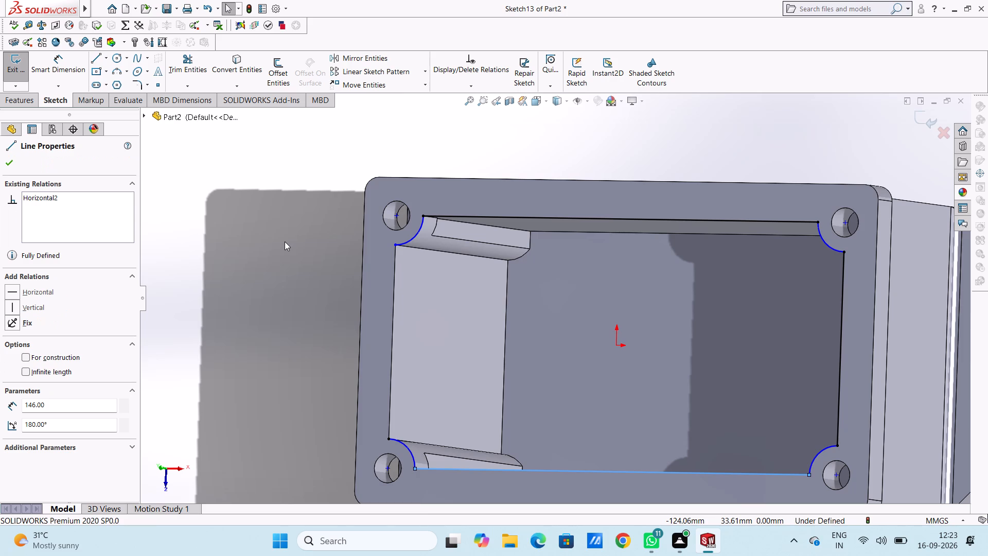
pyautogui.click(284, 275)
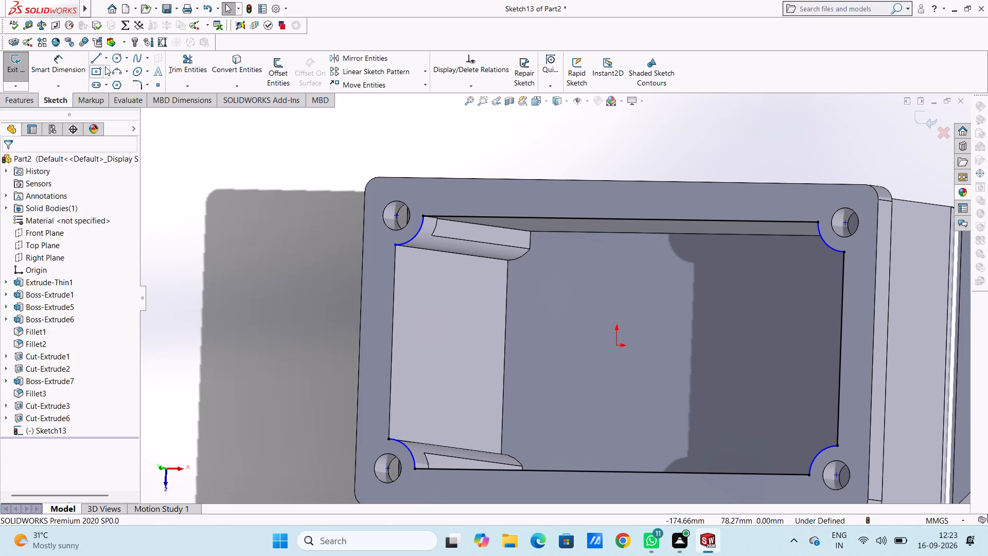
# Redraw the vertical line between the two corner arcs on the negative-X side to close the opening outline.
pyautogui.click(100, 60)
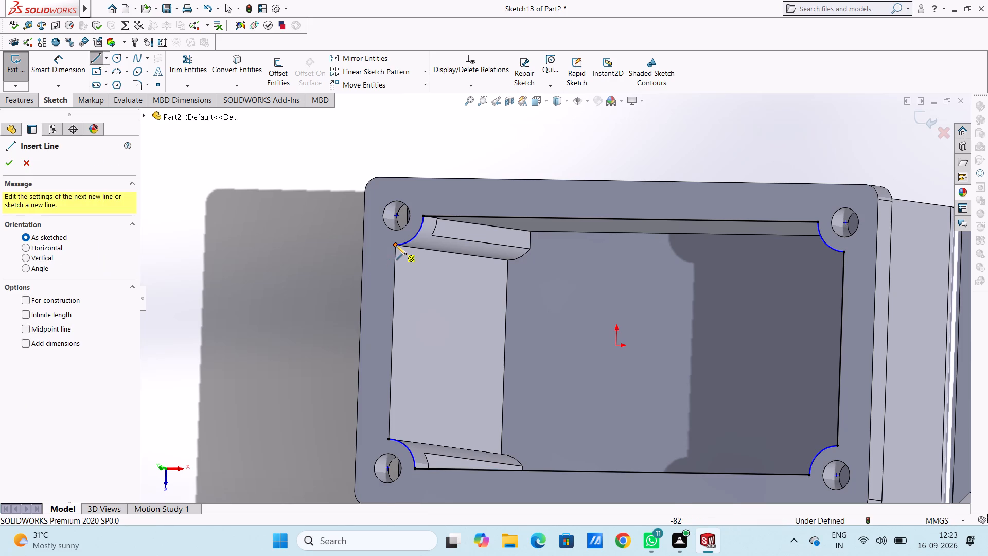
pyautogui.click(396, 245)
pyautogui.click(389, 438)
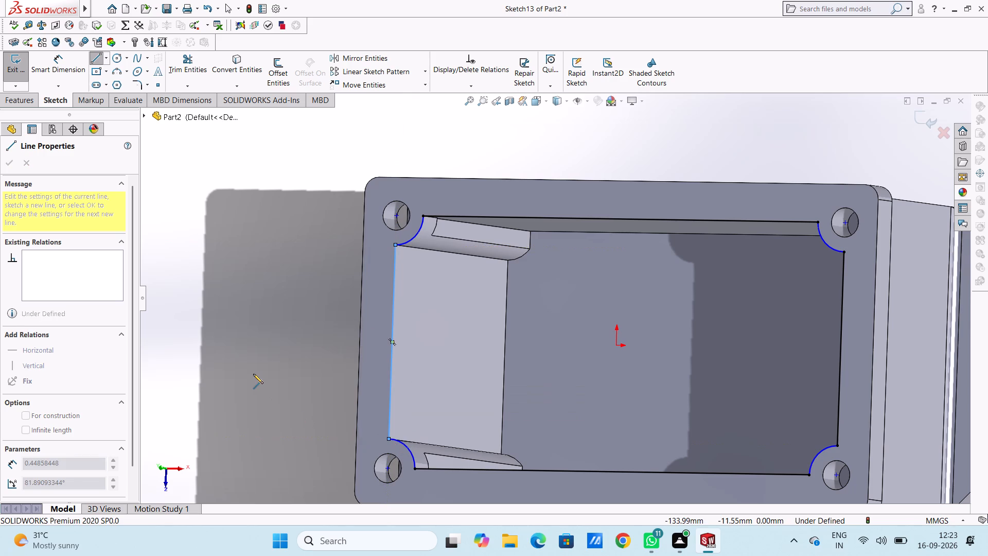
pyautogui.press('Escape')
pyautogui.press('Escape')
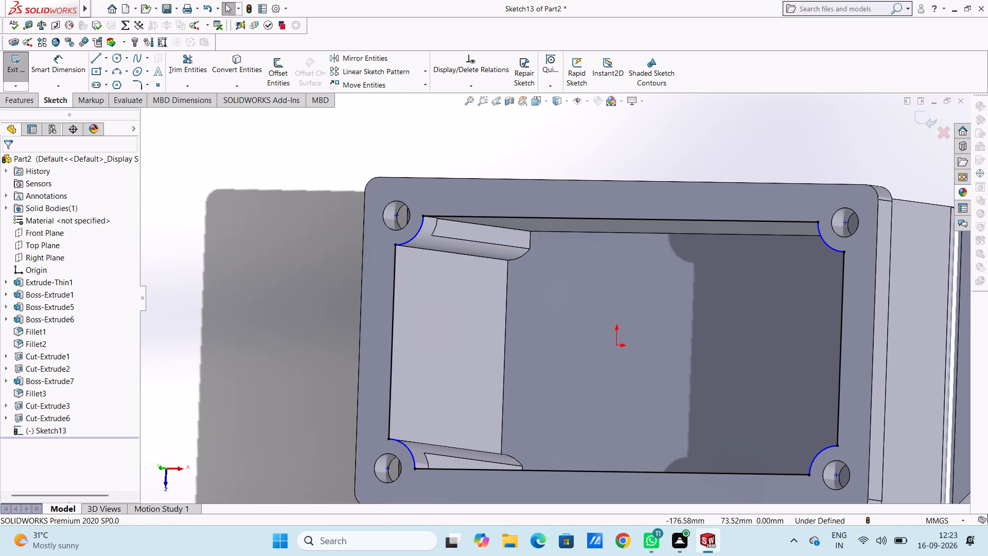
# Boss-extrude the closed opening outline in the reversed direction, down into the box, to a blind depth of 97 mm with merged result.
pyautogui.click(7, 99)
pyautogui.click(28, 69)
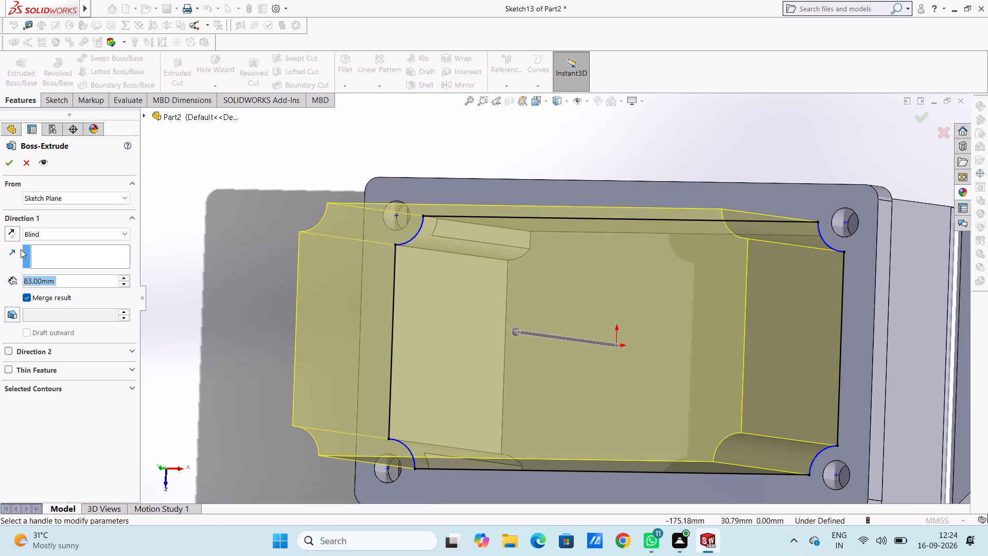
pyautogui.click(12, 231)
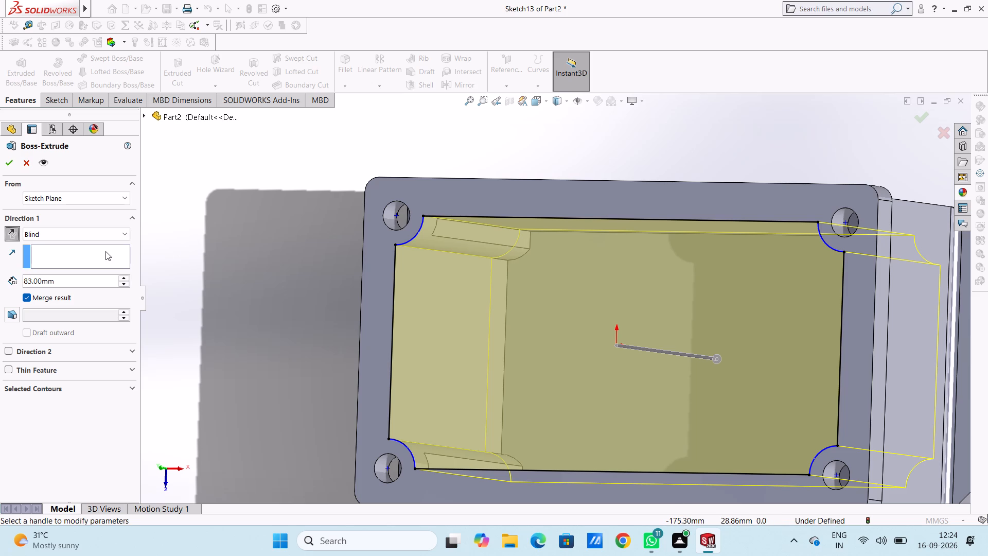
pyautogui.doubleClick(90, 282)
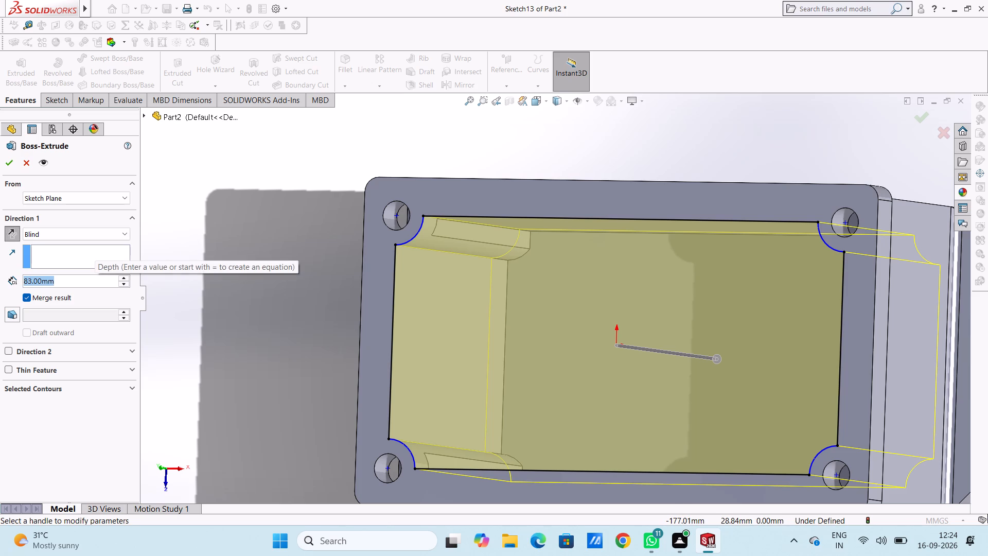
pyautogui.press('9')
pyautogui.press('7')
pyautogui.press('Return')
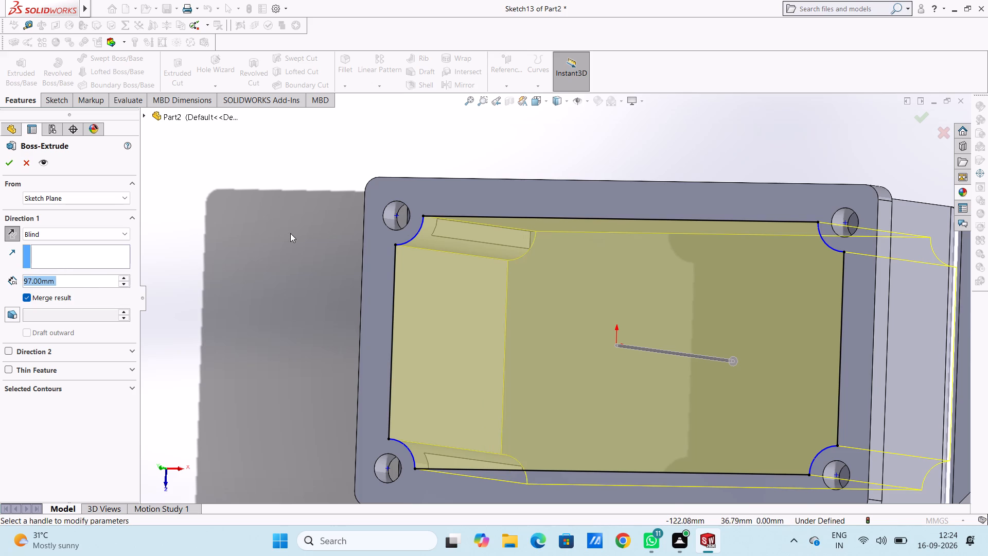
pyautogui.moveTo(291, 233); pyautogui.dragTo(230, 241, button='middle')
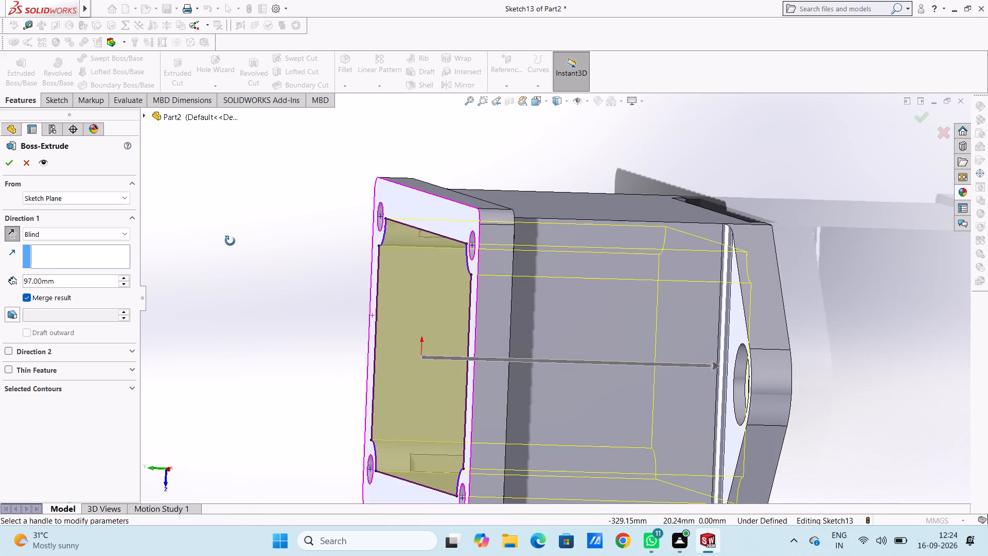
pyautogui.moveTo(230, 241); pyautogui.dragTo(219, 238, button='middle')
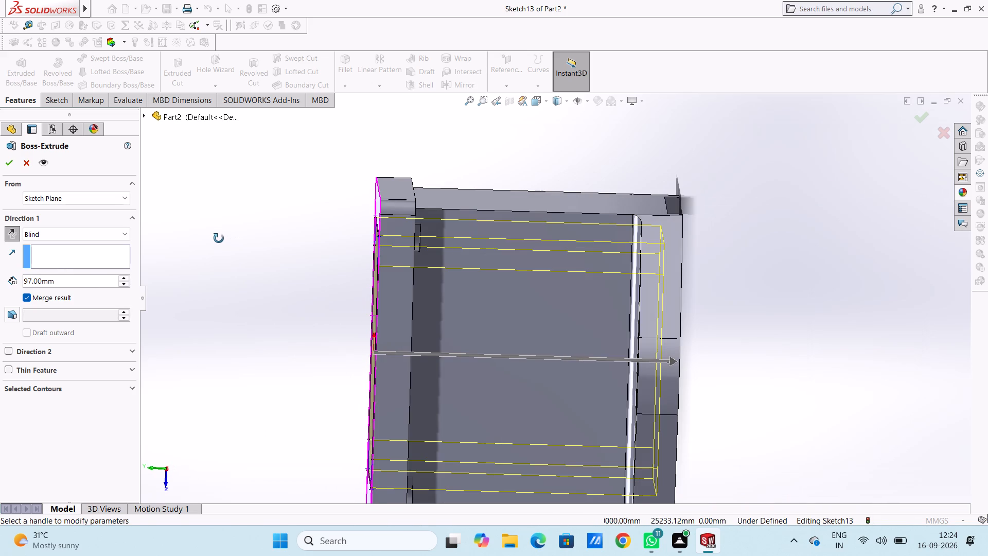
pyautogui.moveTo(219, 238); pyautogui.dragTo(196, 237, button='middle')
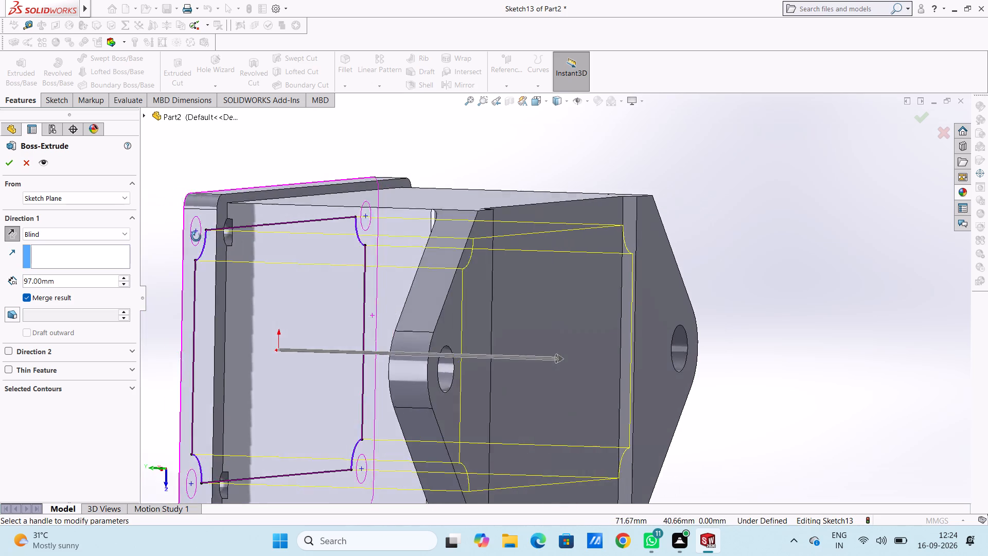
pyautogui.moveTo(196, 237); pyautogui.dragTo(210, 268, button='middle')
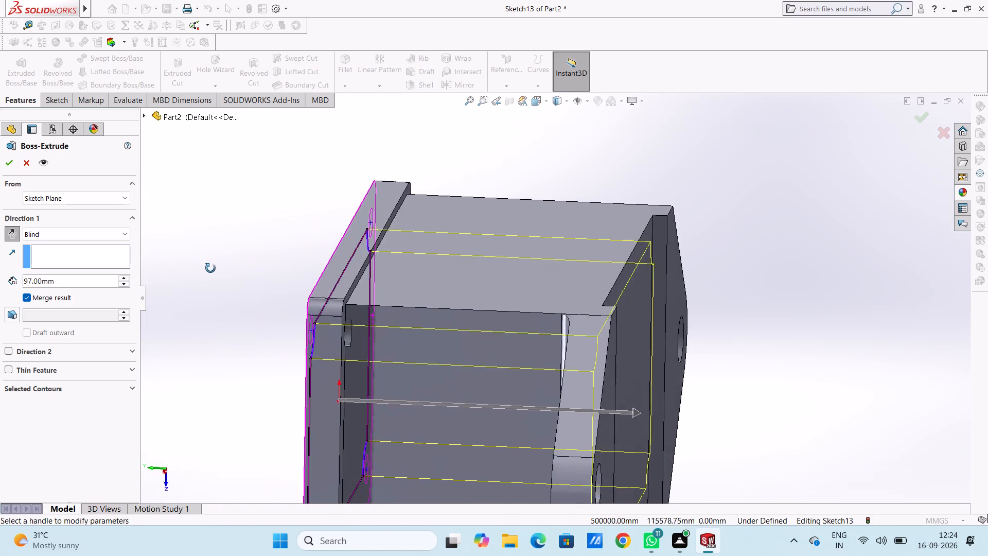
pyautogui.moveTo(210, 268); pyautogui.dragTo(208, 356, button='middle')
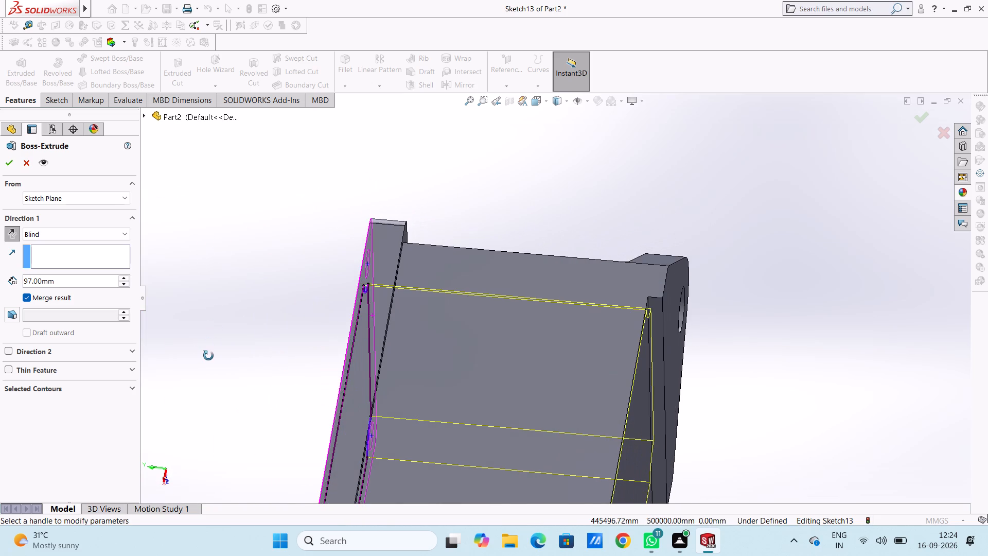
pyautogui.moveTo(208, 356); pyautogui.dragTo(361, 271, button='middle')
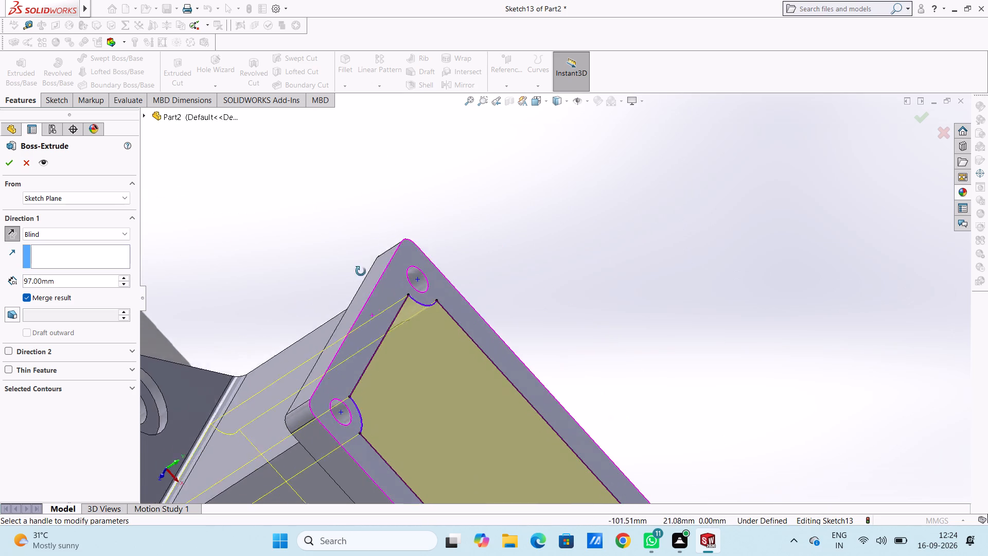
pyautogui.moveTo(361, 271); pyautogui.dragTo(356, 252, button='middle')
pyautogui.click(12, 167)
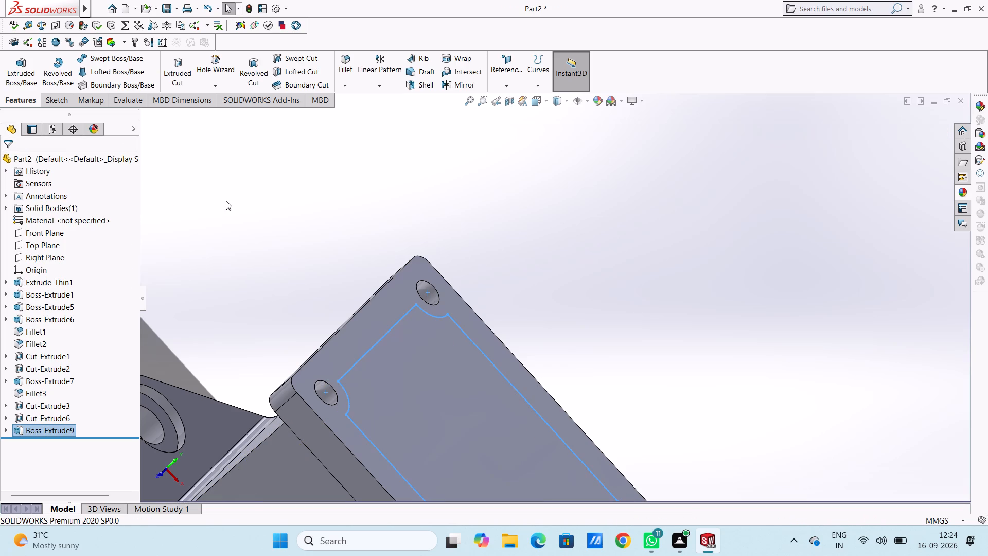
# Start a new sketch on the upper face of the 190 x 112 mm top plate, viewed from the top.
pyautogui.scroll(-2, 226, 201)
pyautogui.scroll(9, 226, 201)
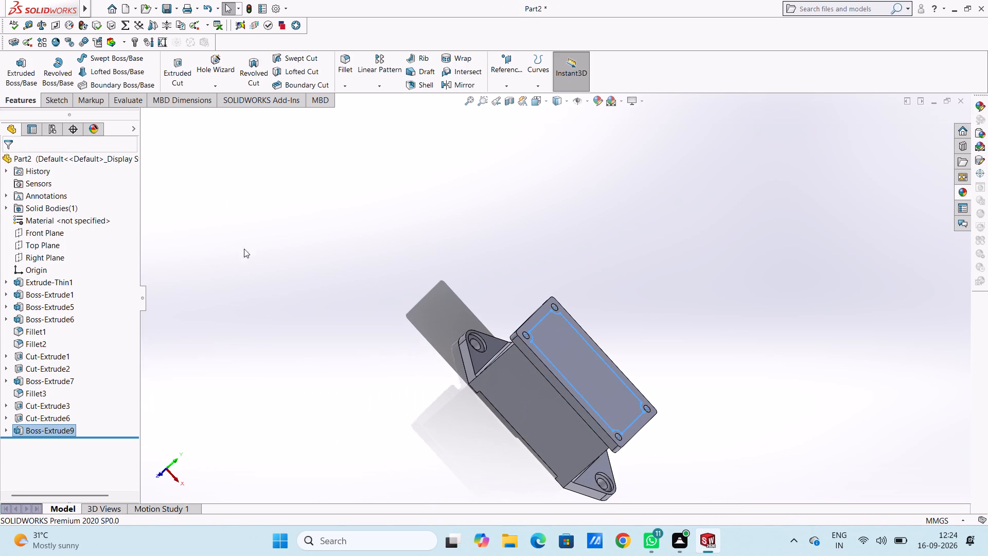
pyautogui.moveTo(239, 367); pyautogui.dragTo(276, 303, button='middle')
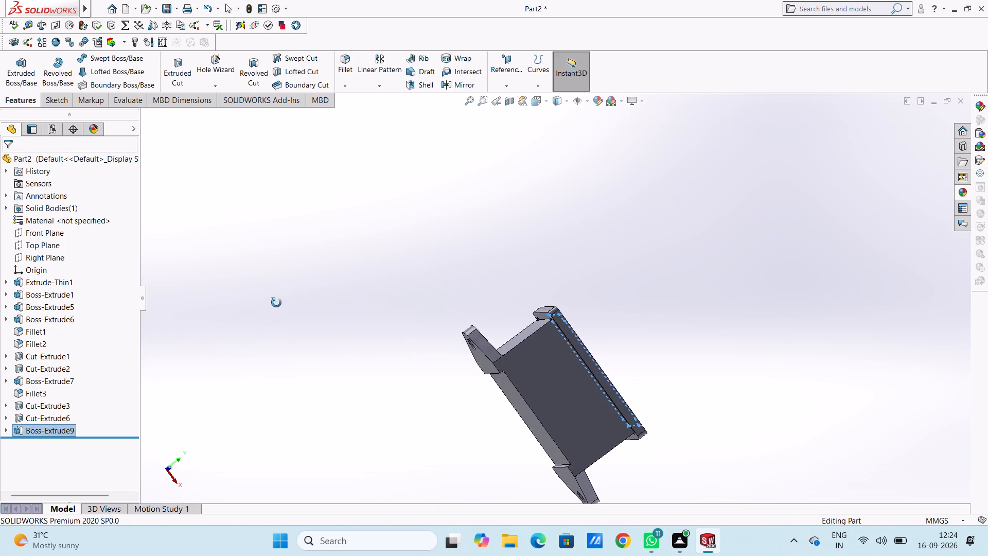
pyautogui.moveTo(276, 303); pyautogui.dragTo(259, 293, button='middle')
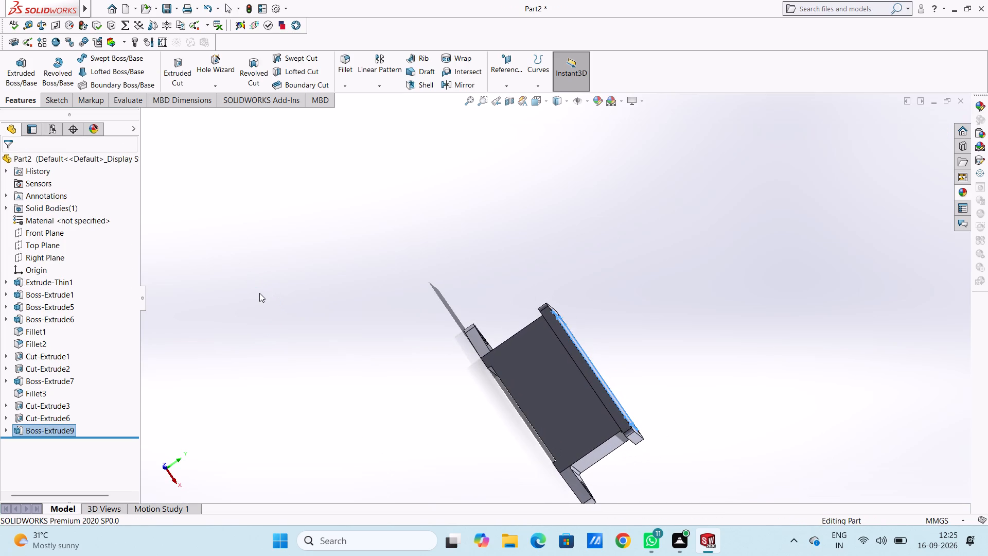
pyautogui.hotkey('ctrl', '1')
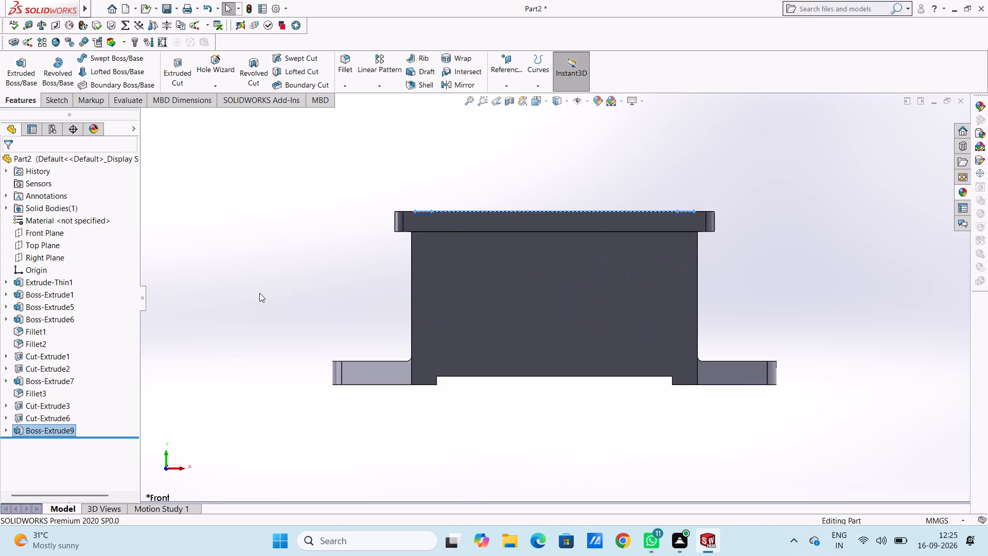
pyautogui.hotkey('ctrl', '5')
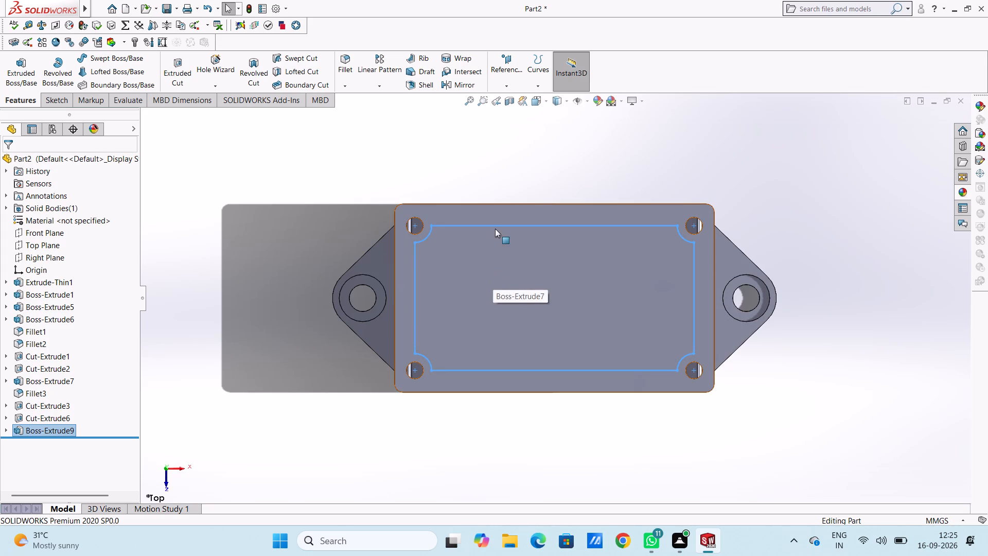
pyautogui.click(511, 274)
pyautogui.click(559, 244)
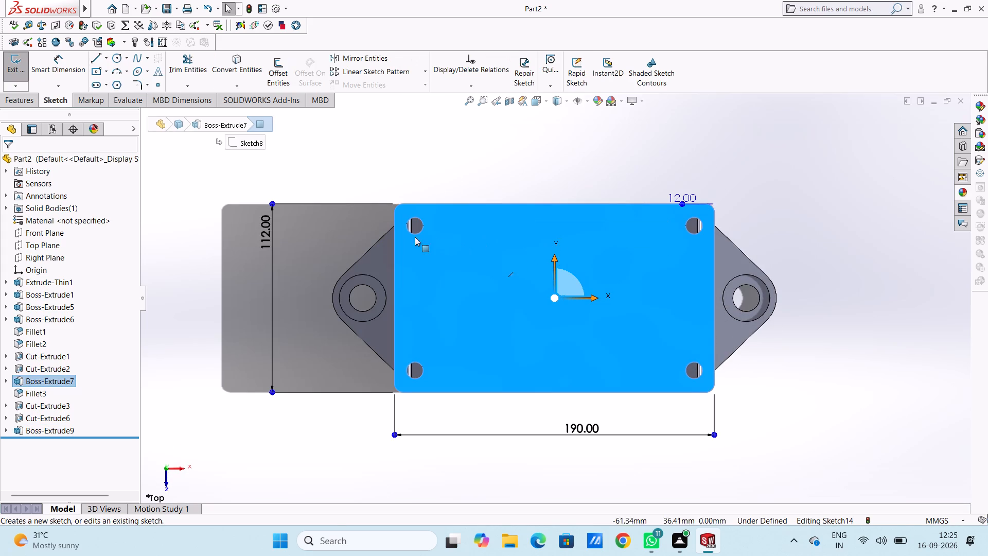
pyautogui.click(234, 226)
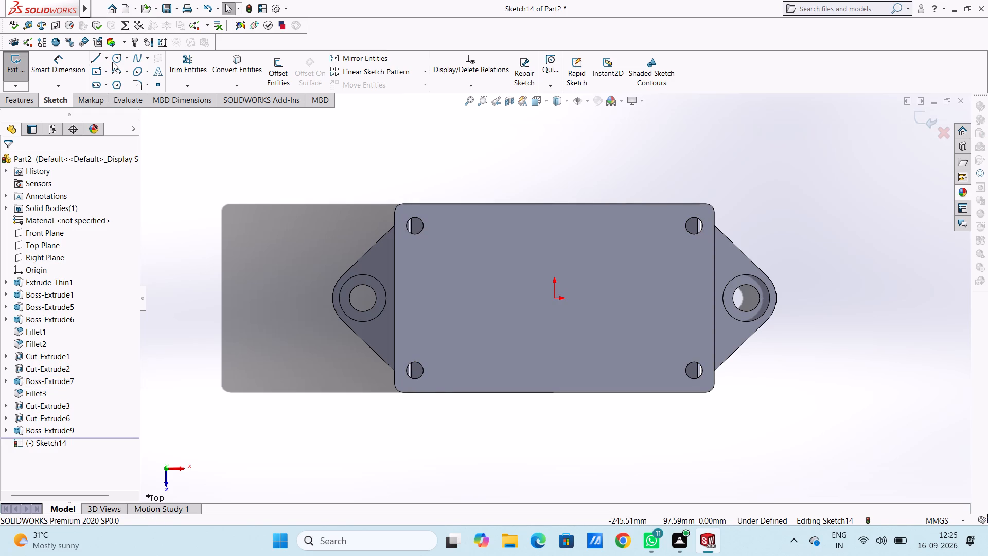
# Draw two circles of 10 mm radius centred on the two corner holes at the plate's negative-X end.
pyautogui.click(116, 60)
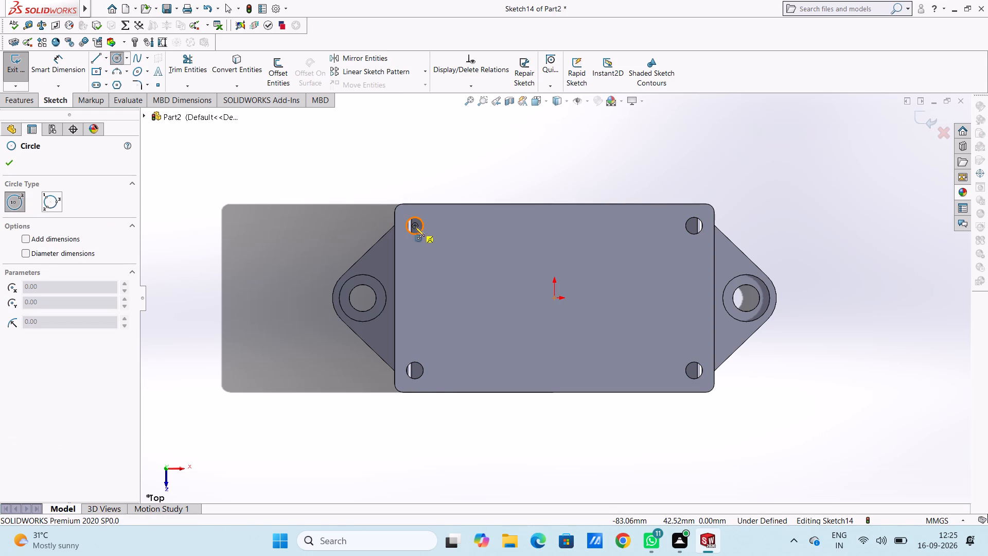
pyautogui.click(417, 225)
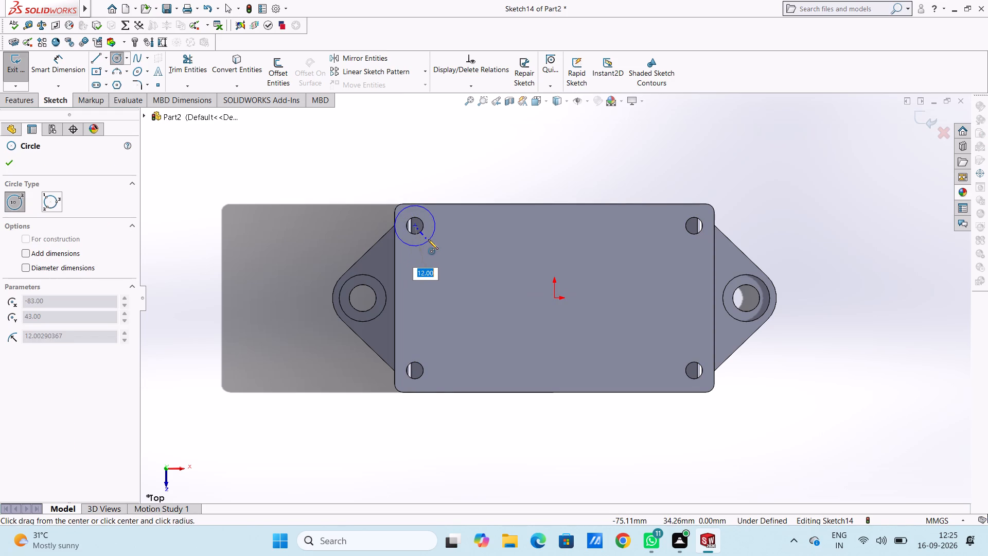
pyautogui.write('10')
pyautogui.press('Return')
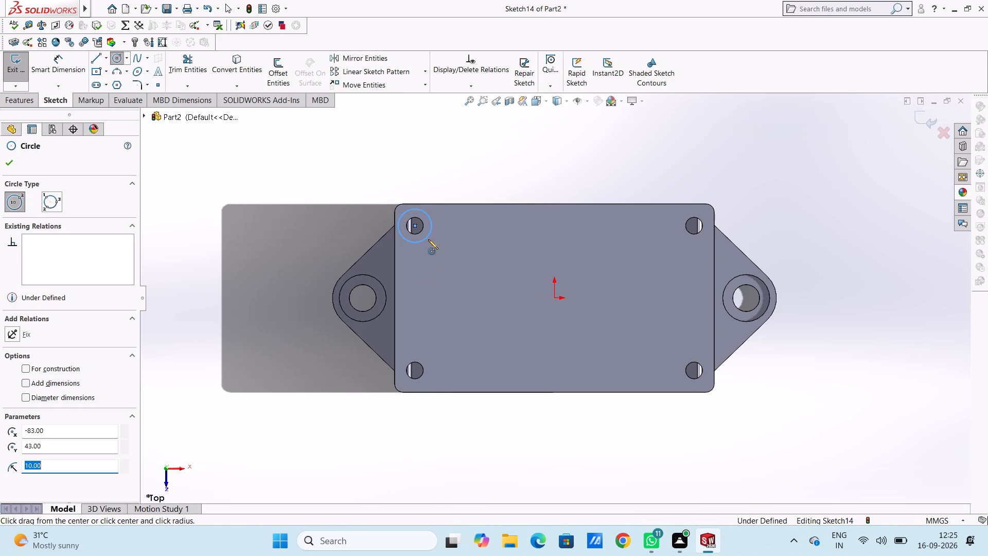
pyautogui.click(414, 372)
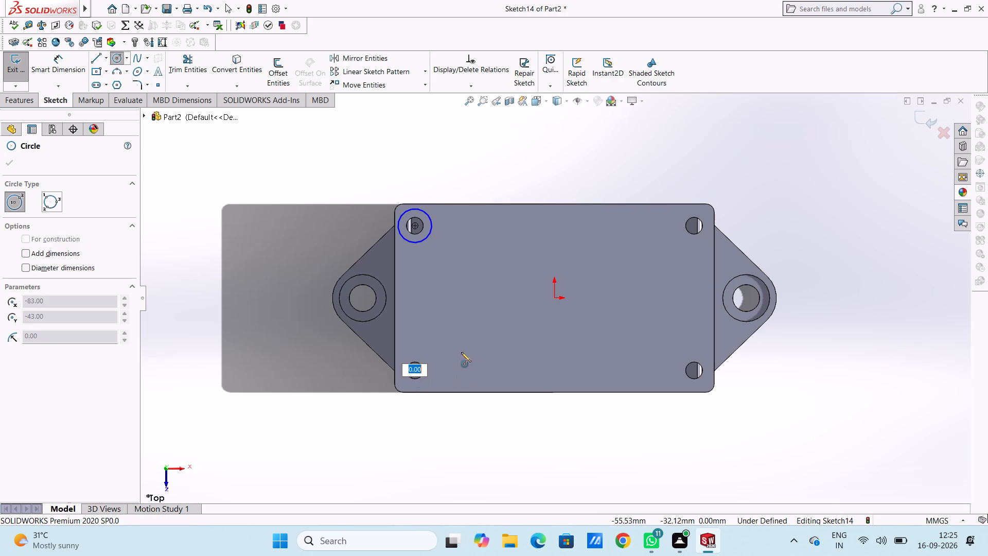
pyautogui.write('10')
pyautogui.press('Return')
pyautogui.press('Escape')
pyautogui.press('Escape')
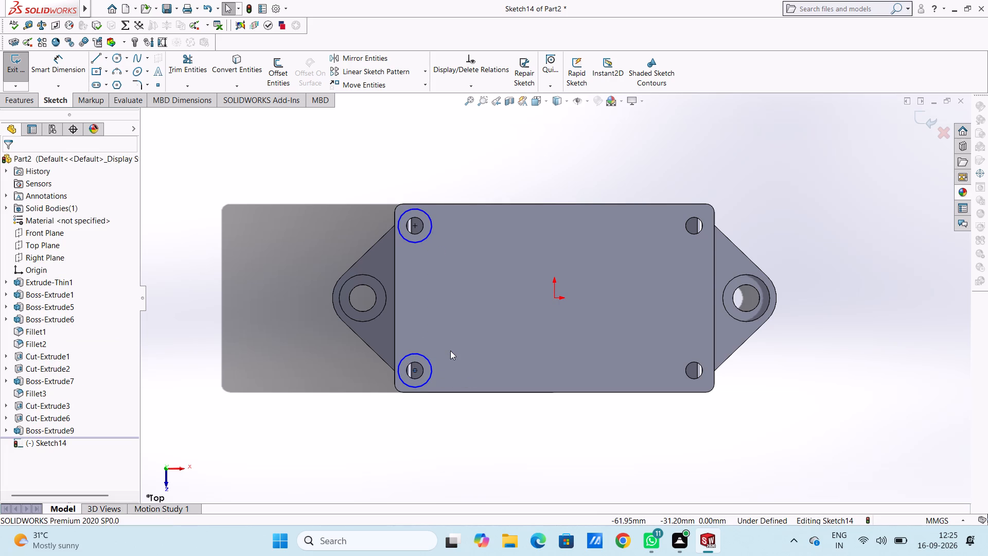
# Draw a vertical line across the plate through the origin, joining the midpoints of its two long edges.
pyautogui.click(93, 56)
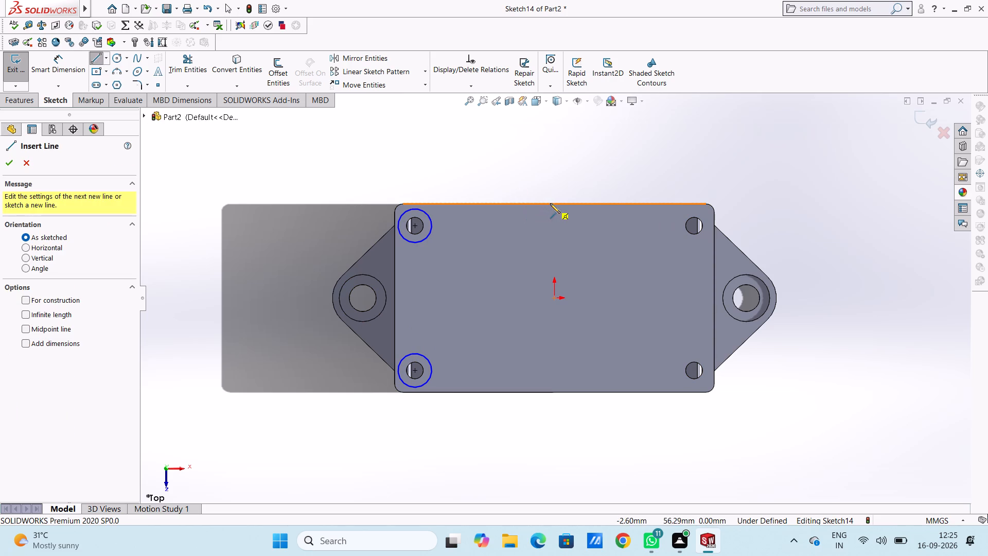
pyautogui.click(556, 202)
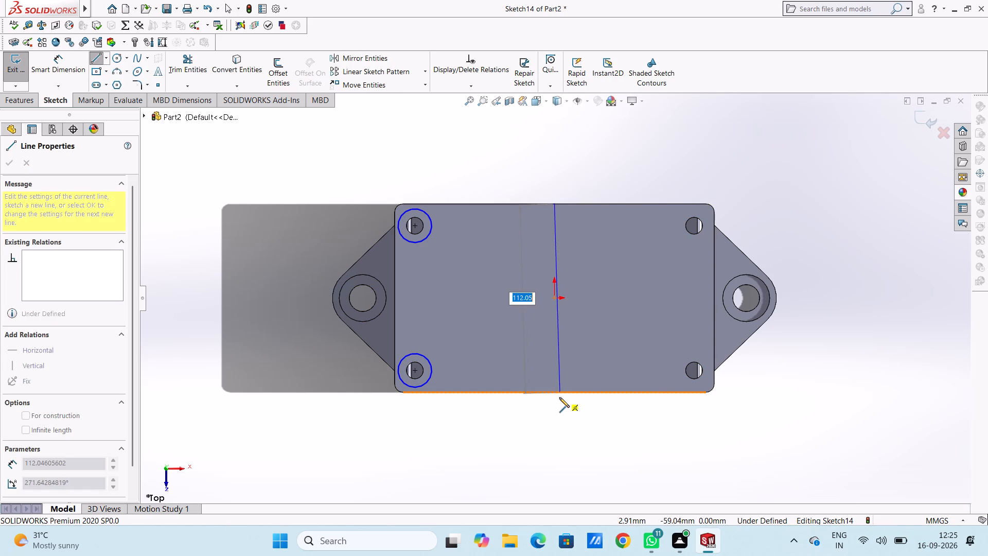
pyautogui.click(556, 392)
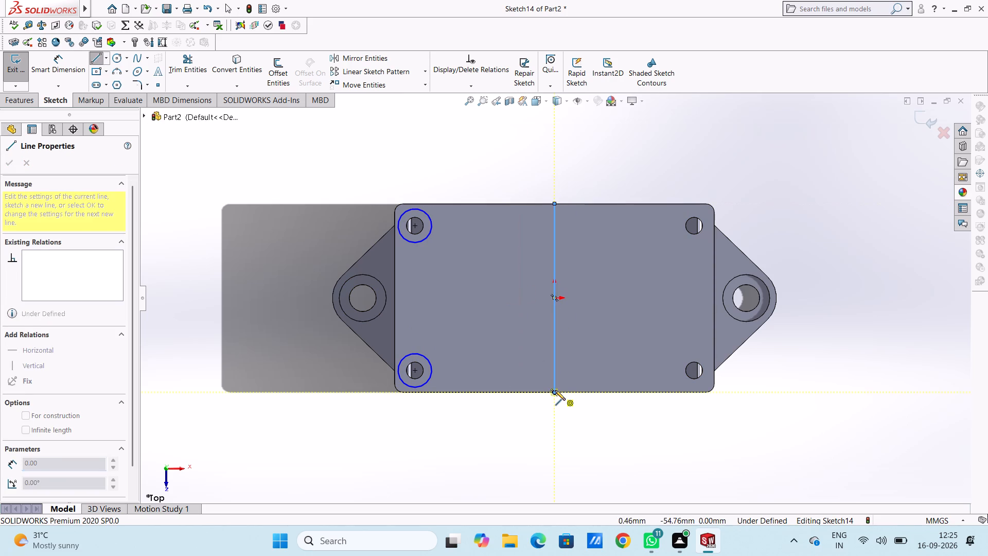
pyautogui.press('Escape')
pyautogui.press('Escape')
# Draw a vertical line joining the facing quadrant points of the two 10 mm radius circles.
pyautogui.scroll(-2, 427, 310)
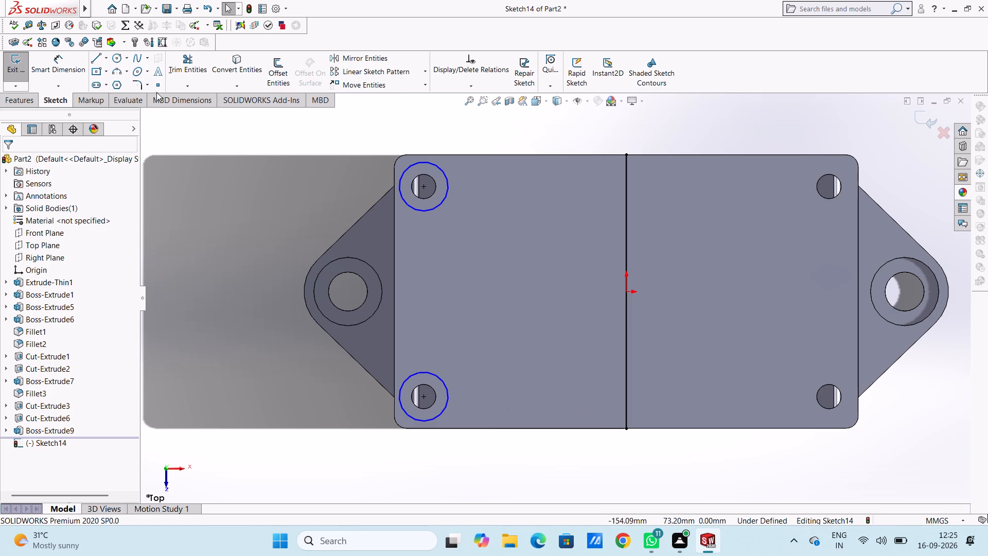
pyautogui.click(94, 56)
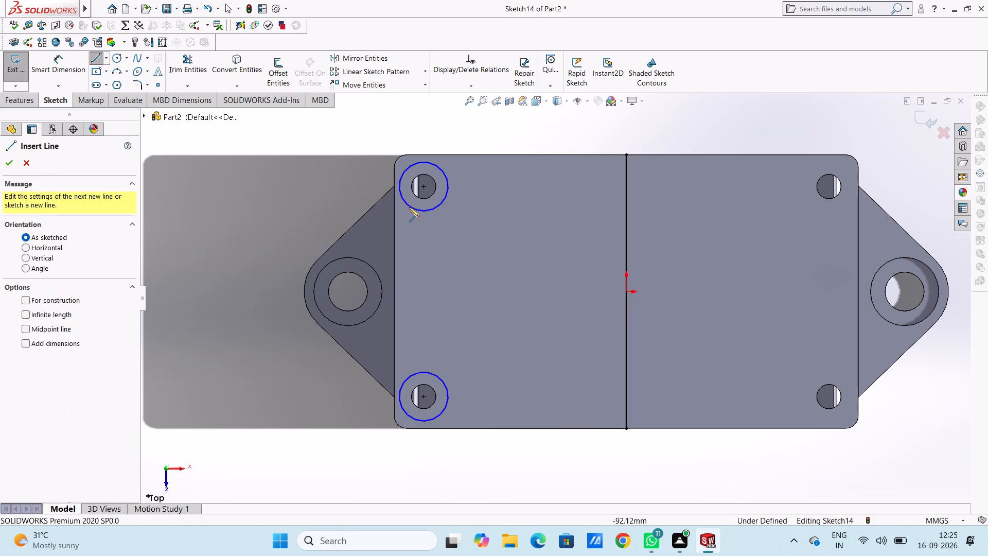
pyautogui.click(424, 211)
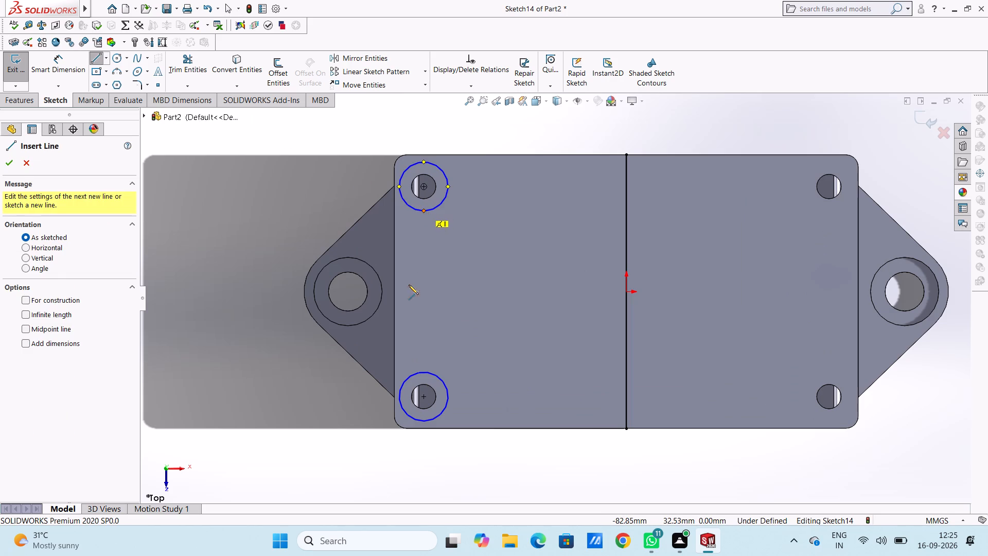
pyautogui.click(423, 371)
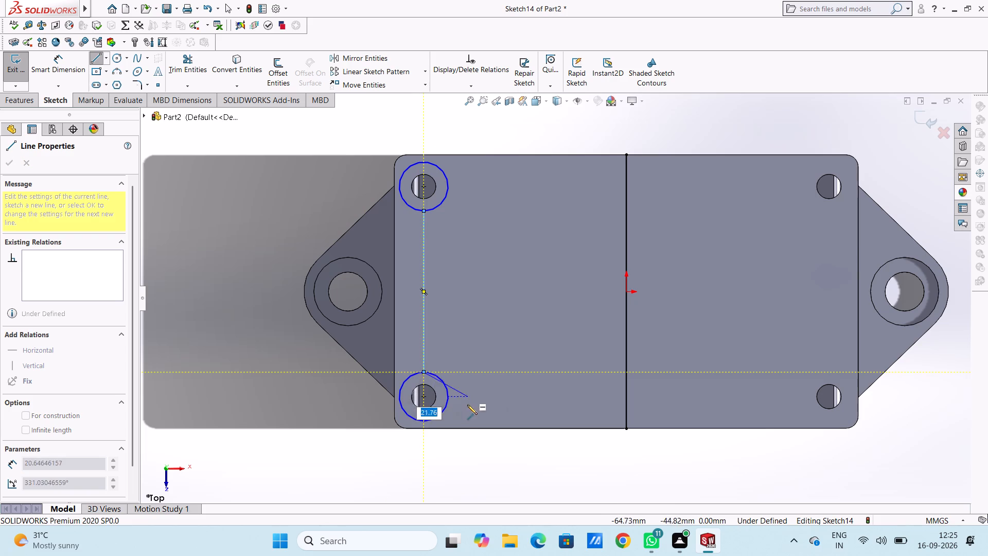
pyautogui.press('Escape')
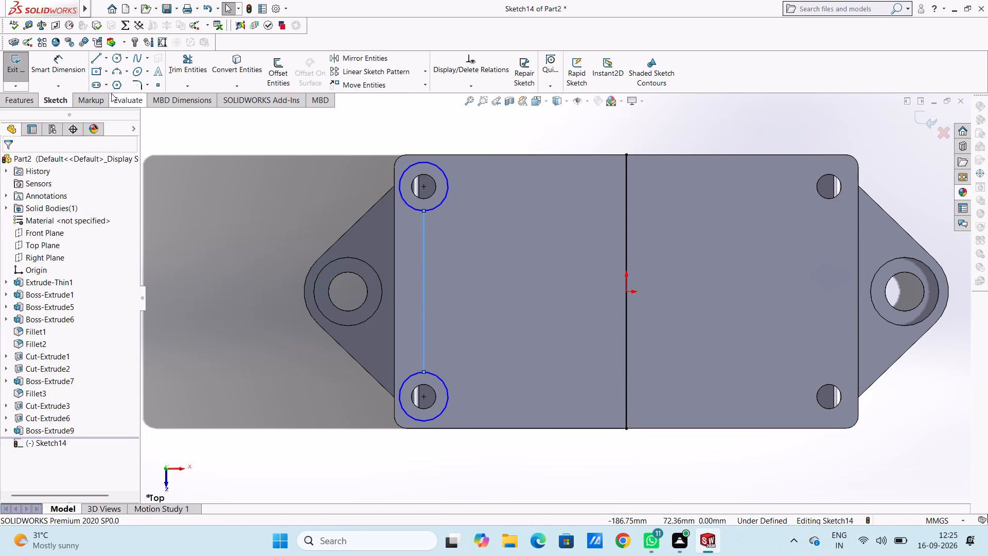
# Draw two 73 mm horizontal lines from the circles' positive-X quadrant points to the vertical centre line.
pyautogui.click(101, 59)
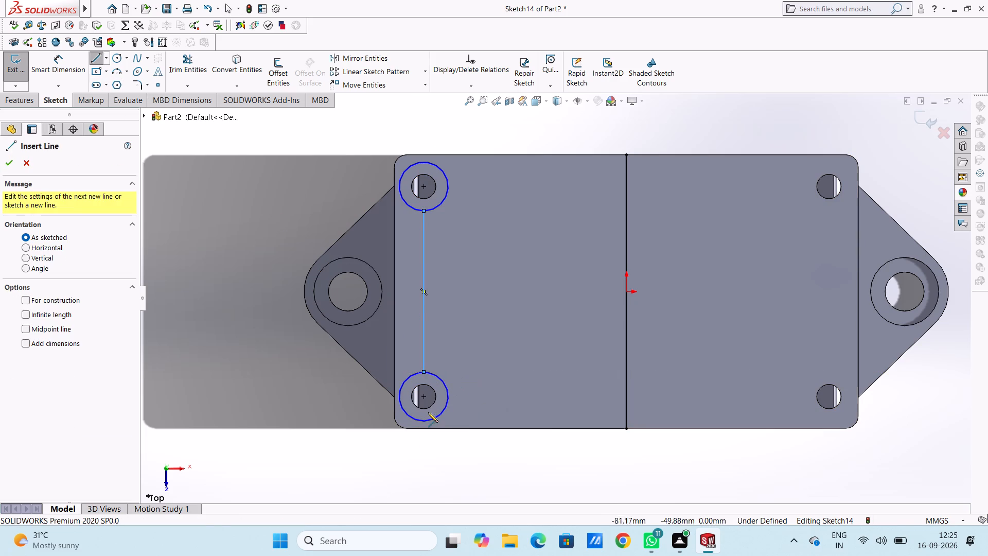
pyautogui.click(449, 397)
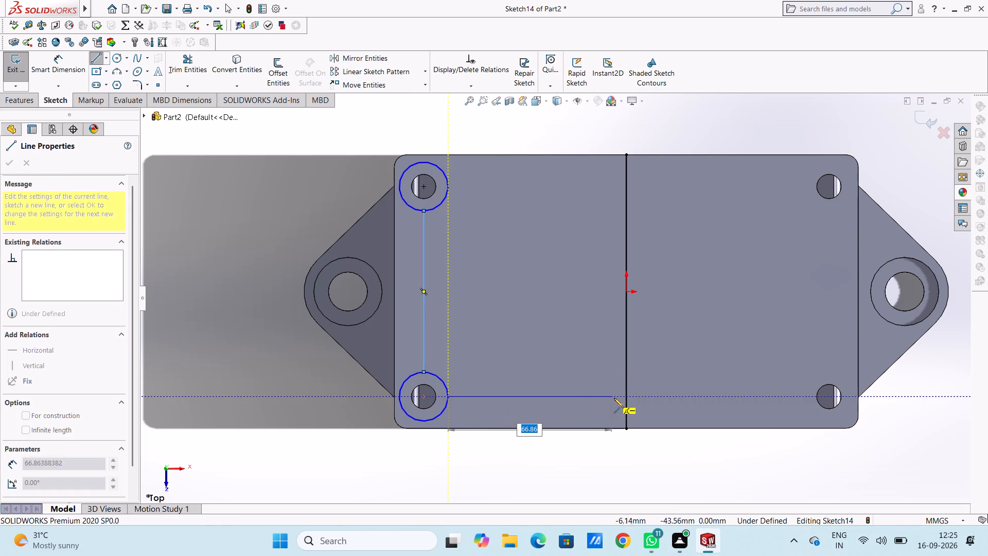
pyautogui.click(626, 397)
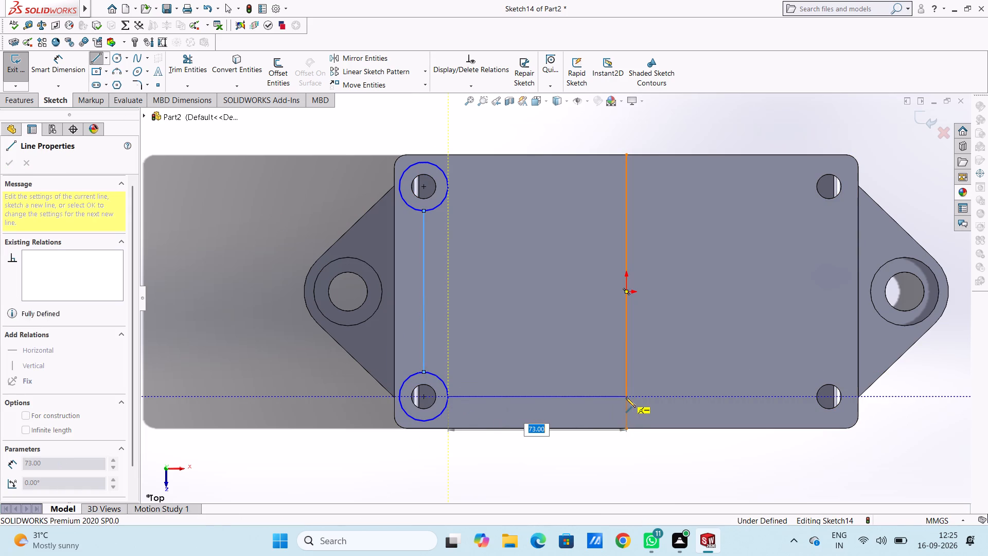
pyautogui.press('Escape')
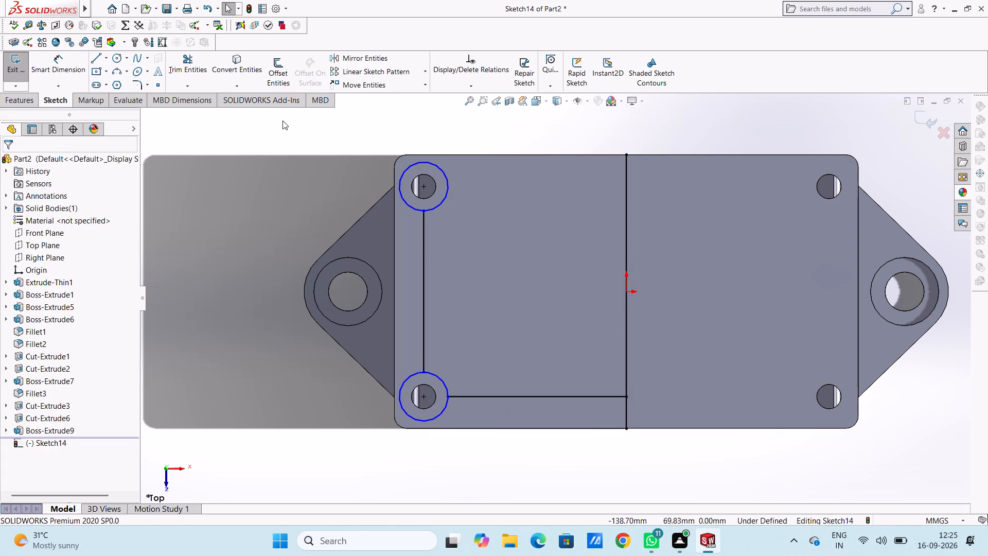
pyautogui.click(98, 59)
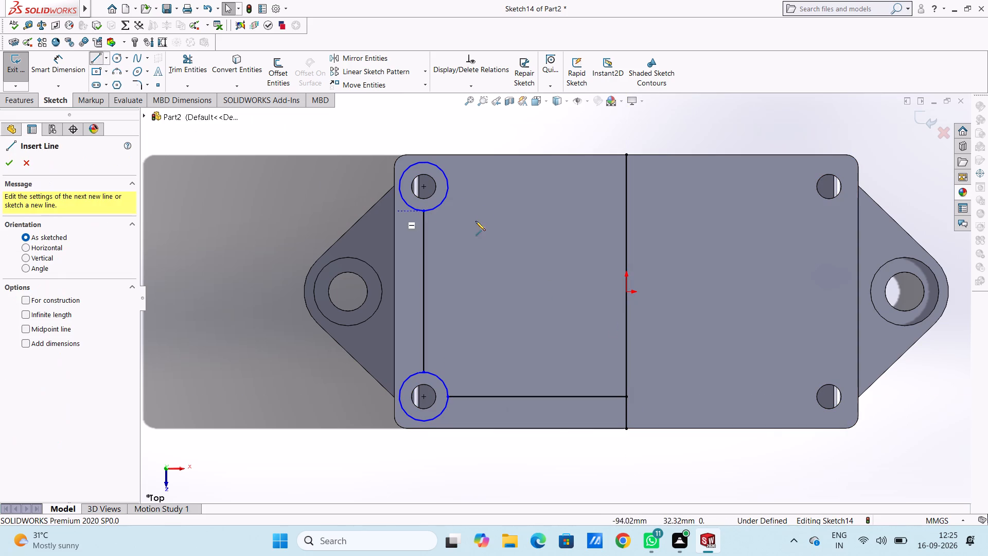
pyautogui.click(448, 186)
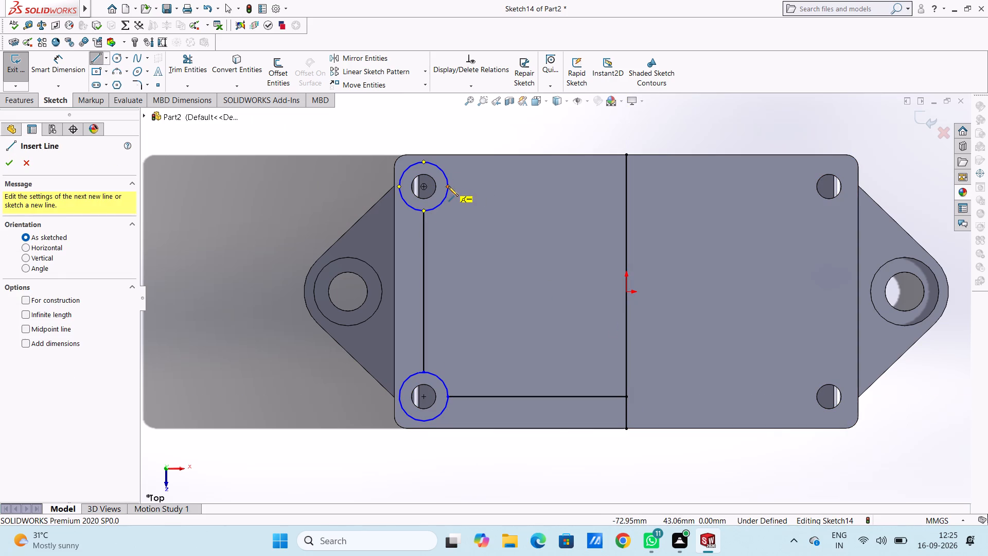
pyautogui.click(626, 186)
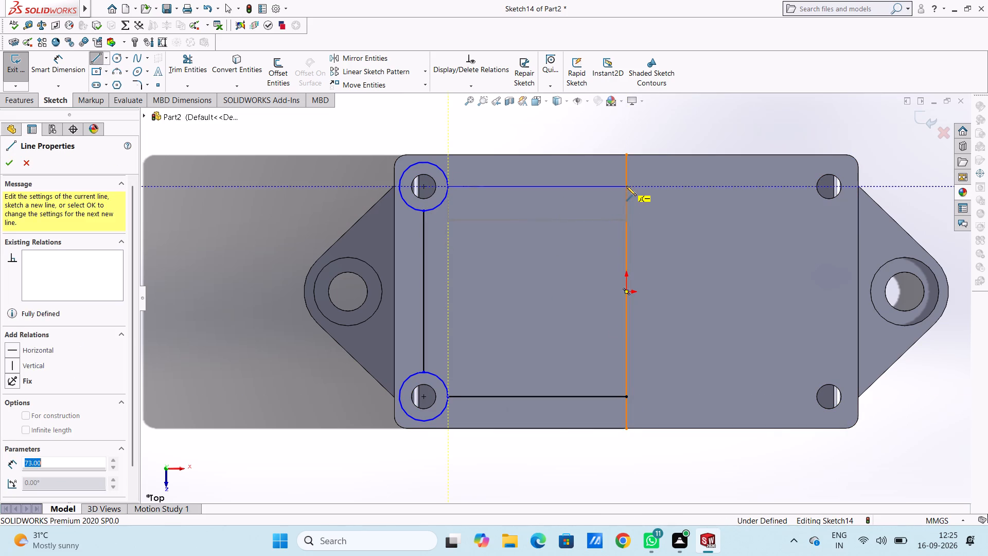
pyautogui.press('Escape')
pyautogui.press('Escape')
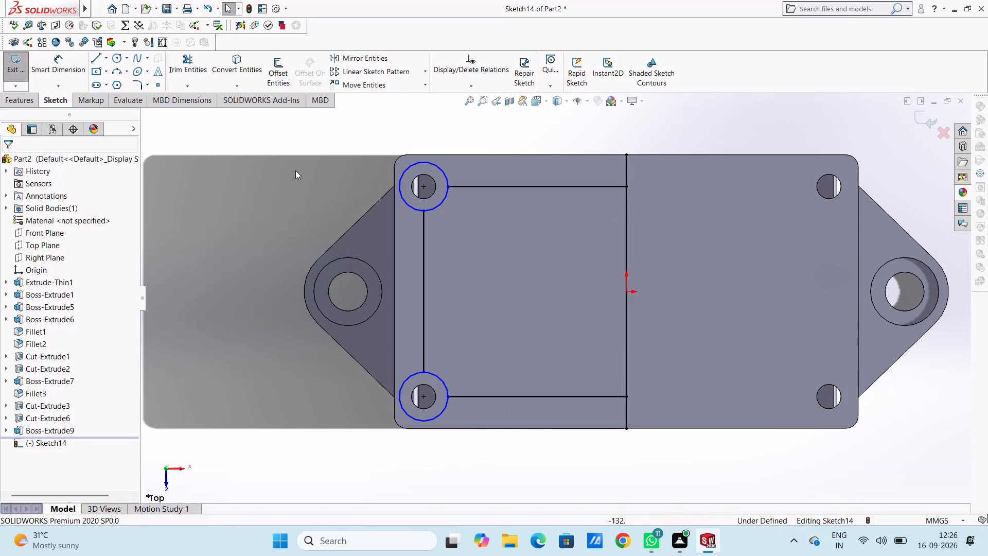
# Trim the outer portions of both 10 mm radius circles, leaving quarter arcs that join the outline's lines.
pyautogui.click(199, 61)
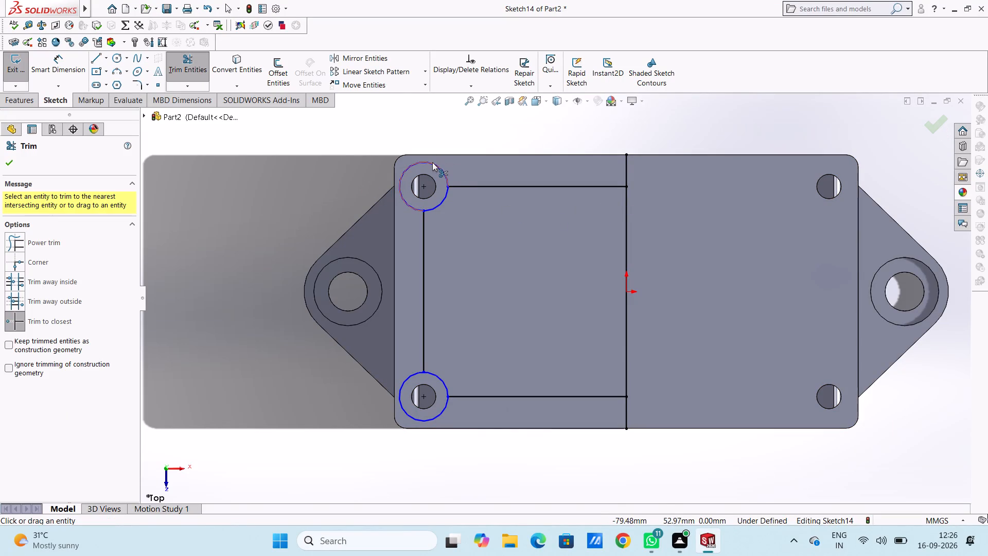
pyautogui.click(432, 162)
pyautogui.click(412, 414)
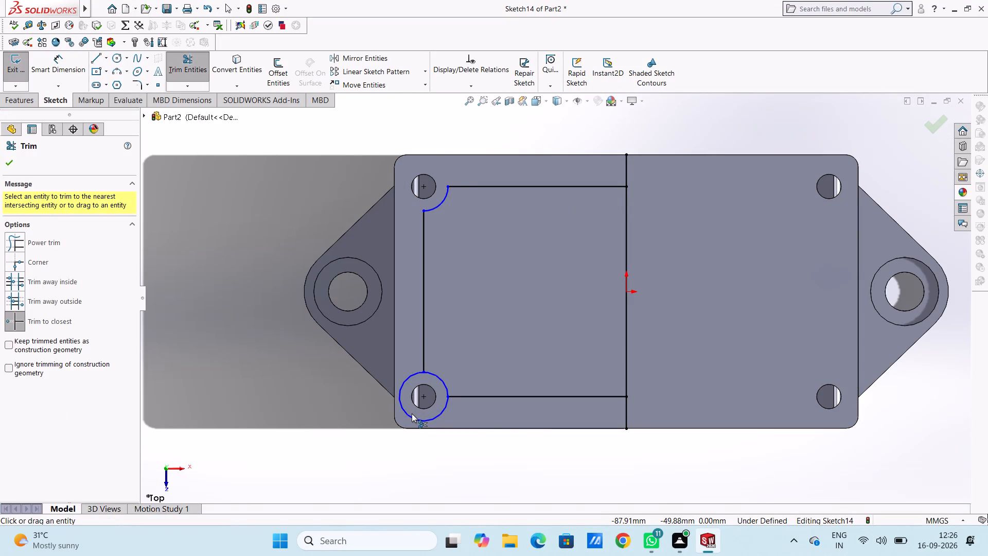
pyautogui.click(412, 416)
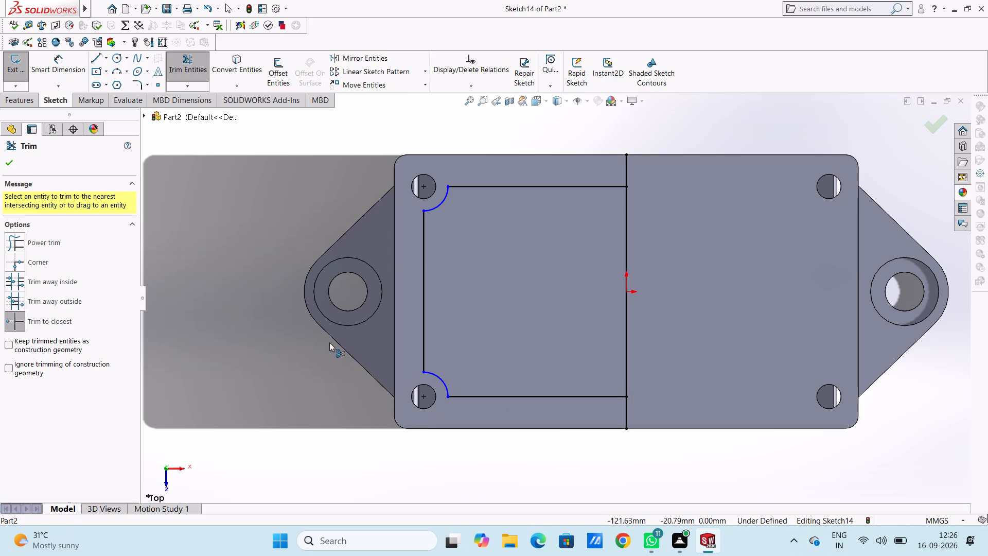
pyautogui.press('Escape')
pyautogui.press('Escape')
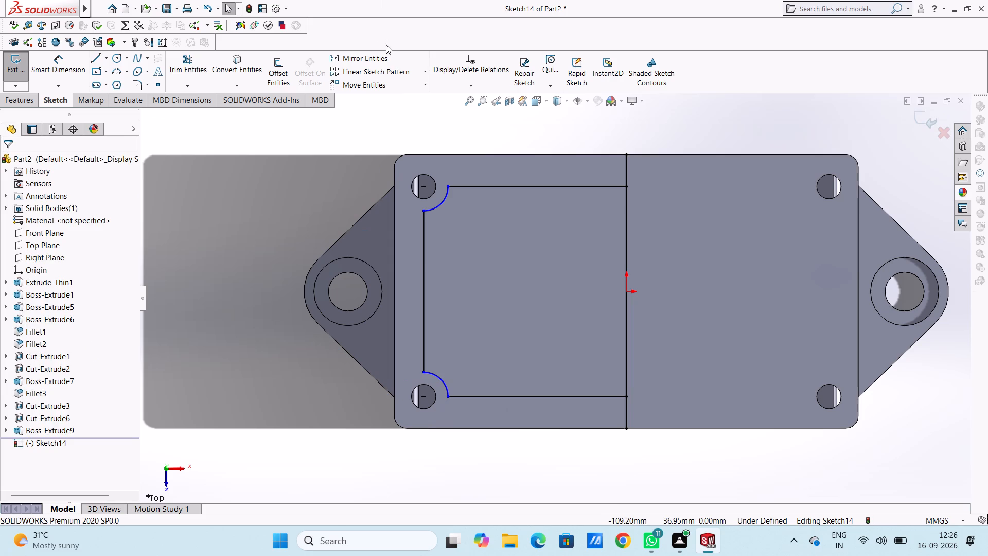
# Mirror the two arcs and three outline lines about the vertical centre line, keeping the originals.
pyautogui.click(384, 55)
pyautogui.click(446, 194)
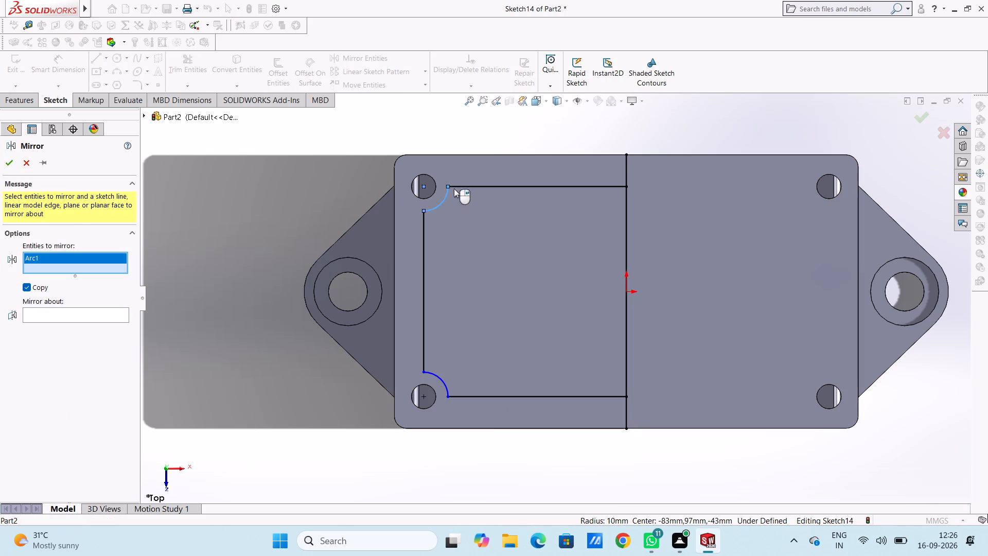
pyautogui.click(471, 186)
pyautogui.click(427, 235)
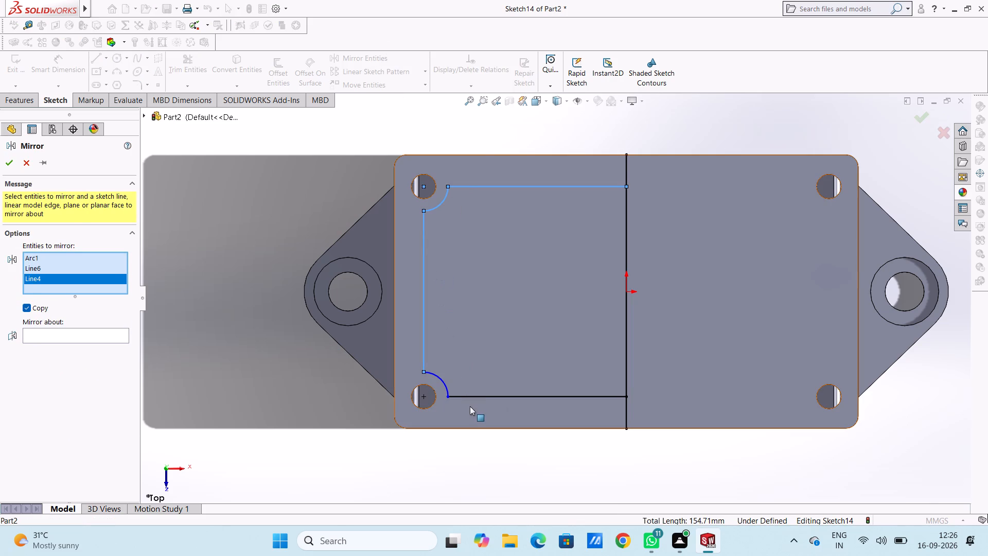
pyautogui.click(472, 396)
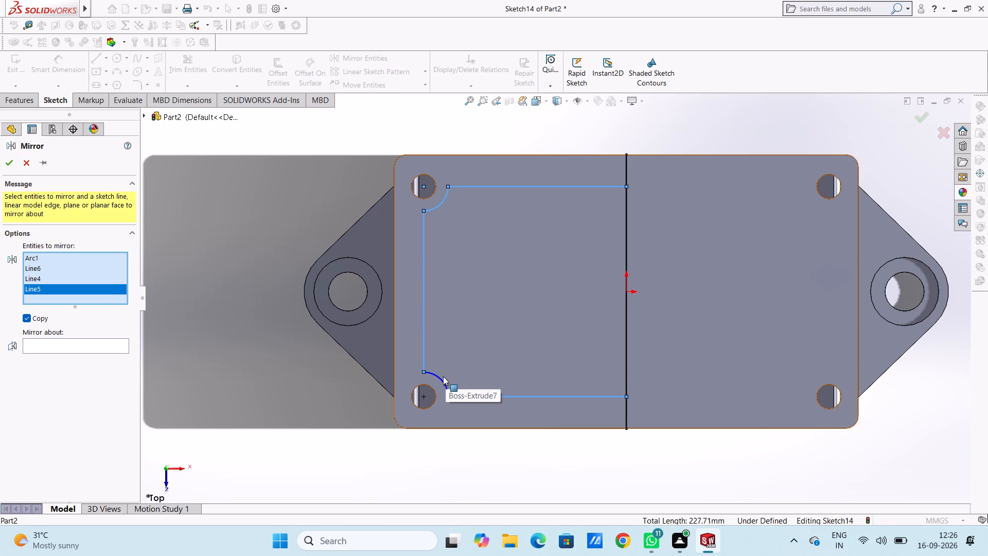
pyautogui.click(443, 376)
pyautogui.click(442, 377)
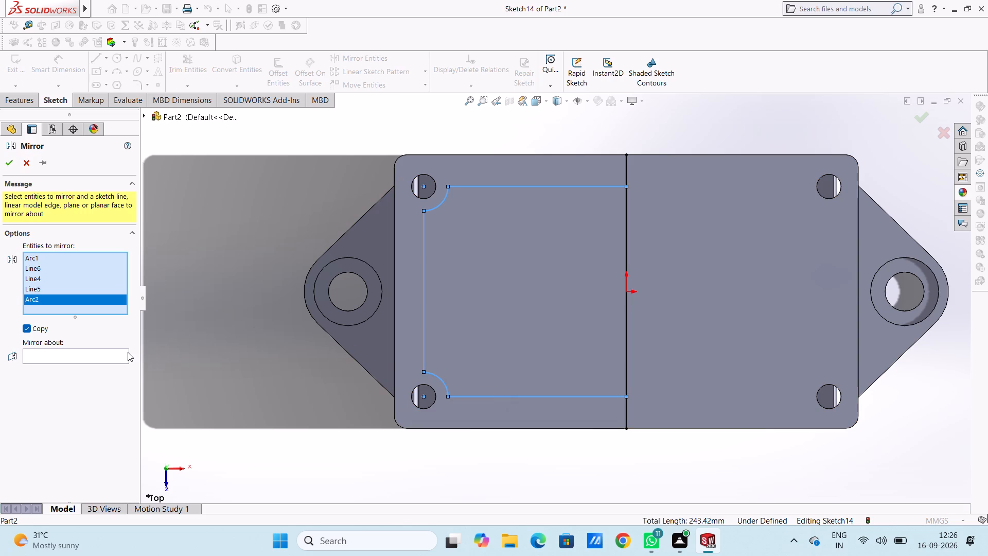
pyautogui.click(123, 354)
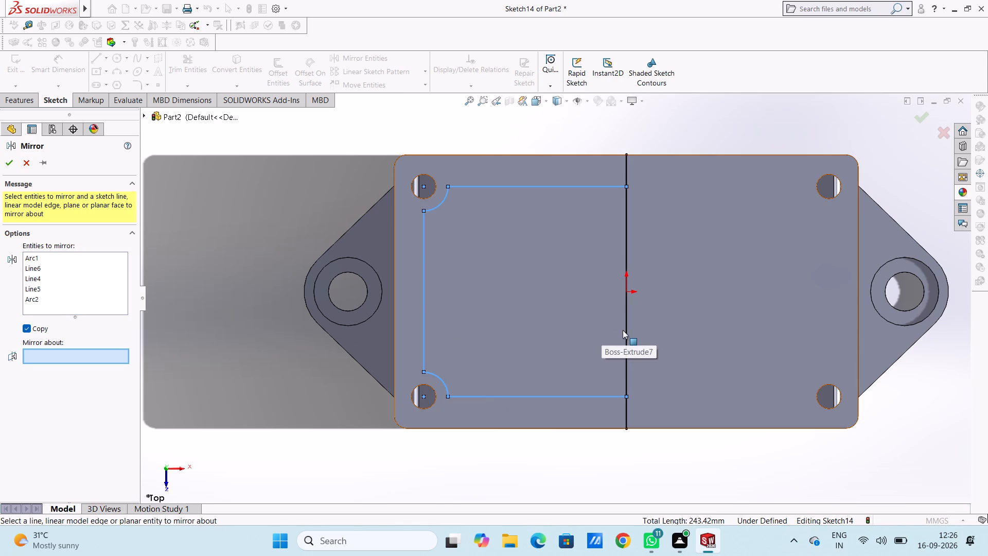
pyautogui.click(625, 328)
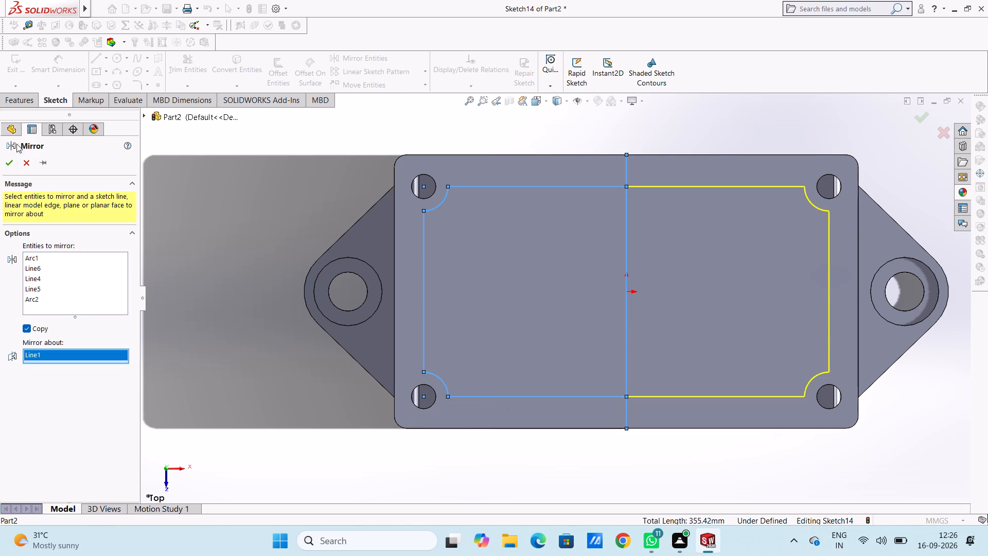
pyautogui.click(12, 158)
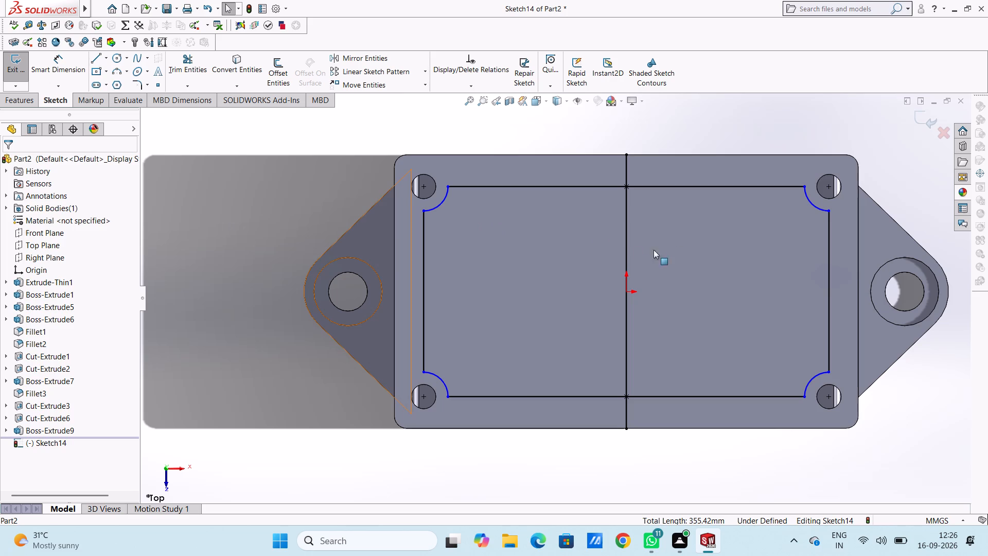
# Delete the vertical centre line from the sketch.
pyautogui.click(628, 242)
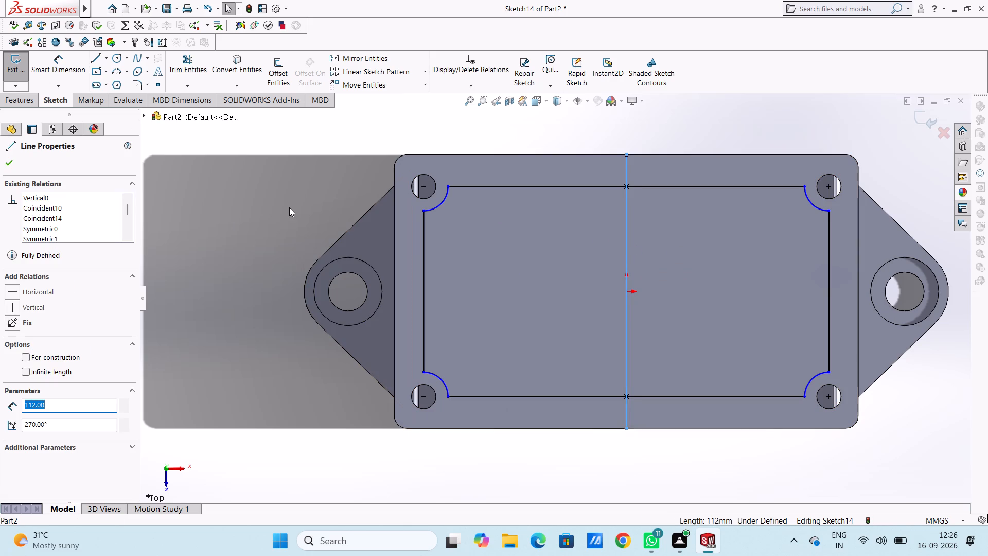
pyautogui.press('Delete')
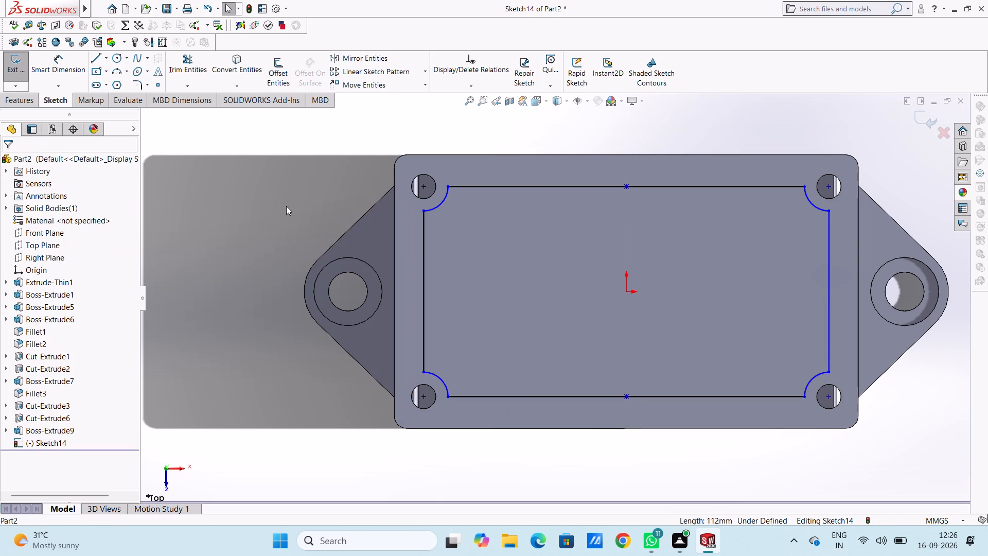
# Cut-extrude the notched-corner outline as a blind cut 95 mm deep down into the box.
pyautogui.moveTo(797, 468); pyautogui.dragTo(773, 467, button='middle')
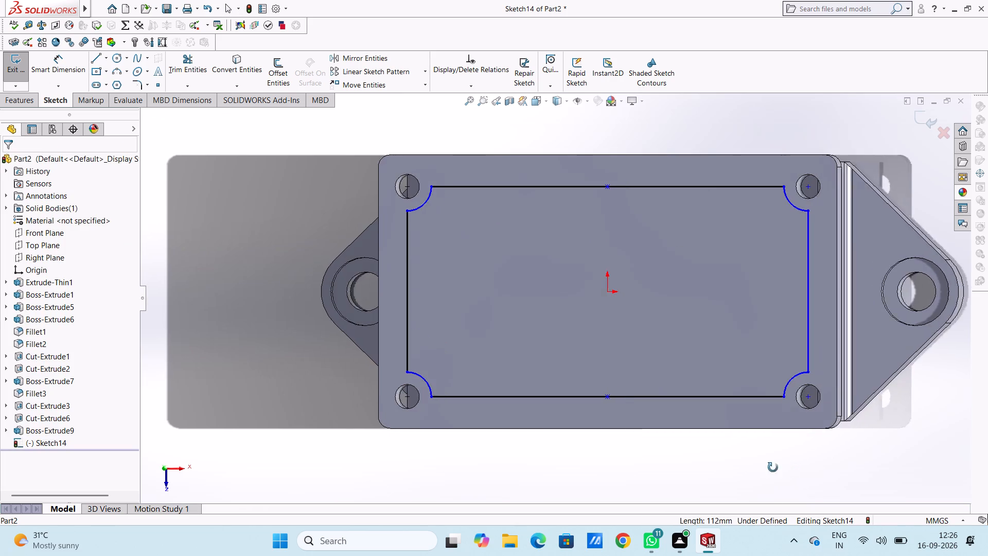
pyautogui.moveTo(773, 467); pyautogui.dragTo(725, 466, button='middle')
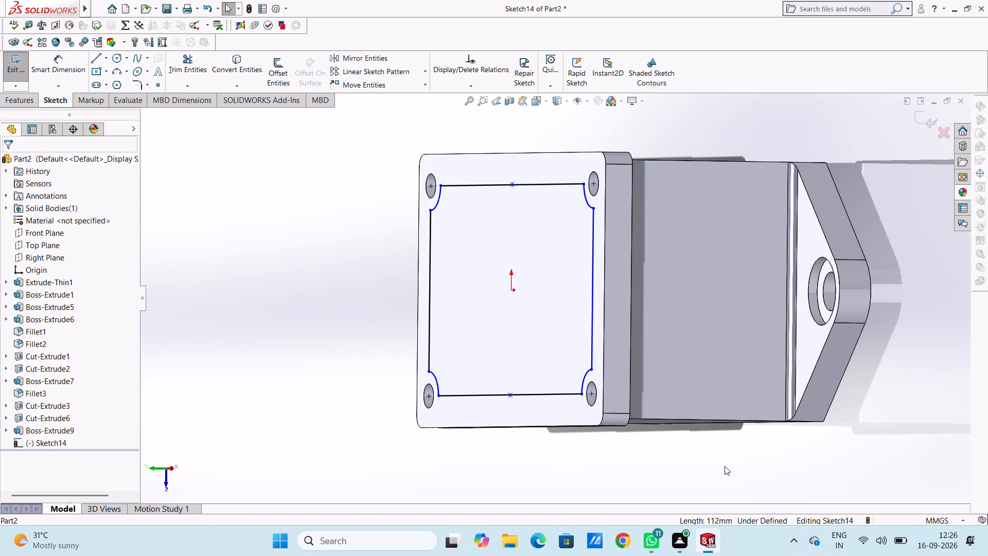
pyautogui.click(22, 101)
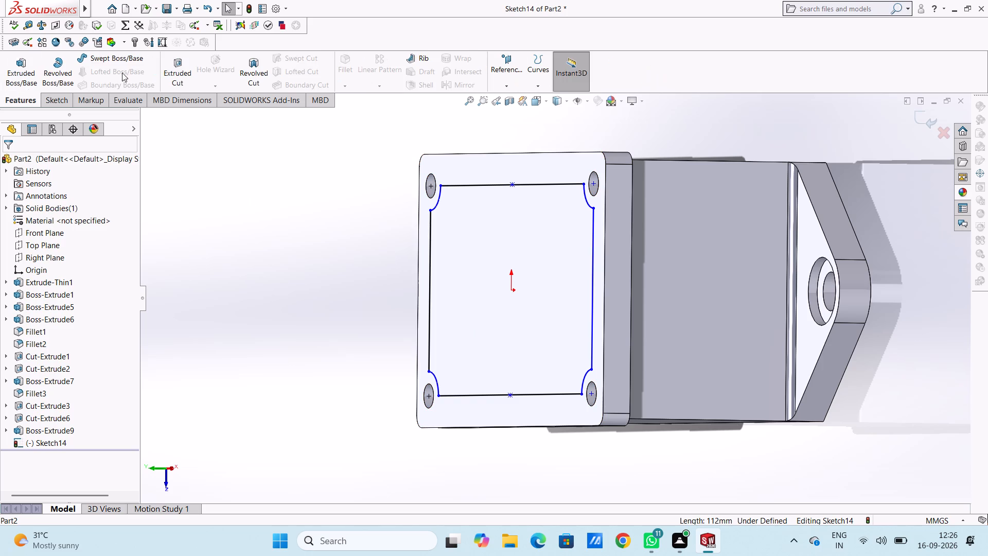
pyautogui.click(186, 71)
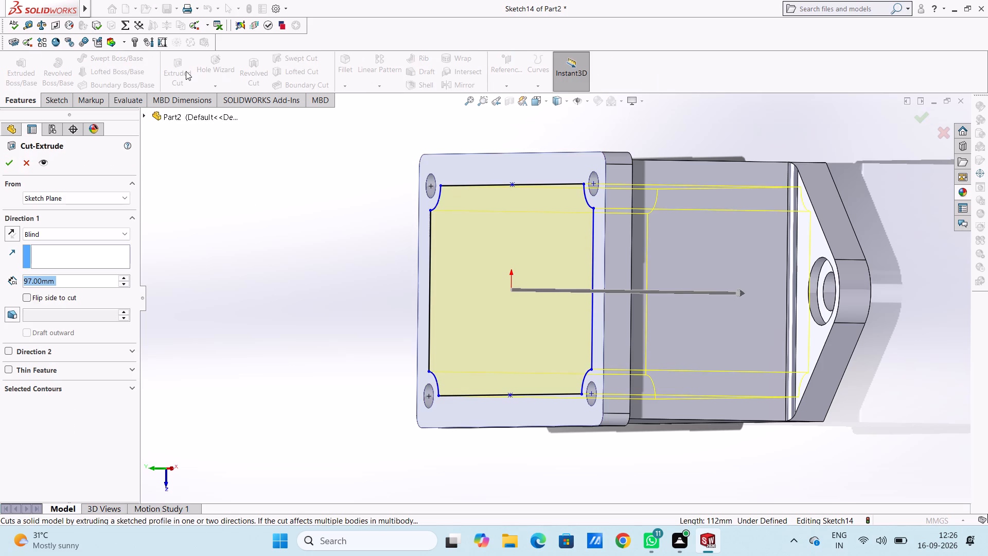
pyautogui.write('95')
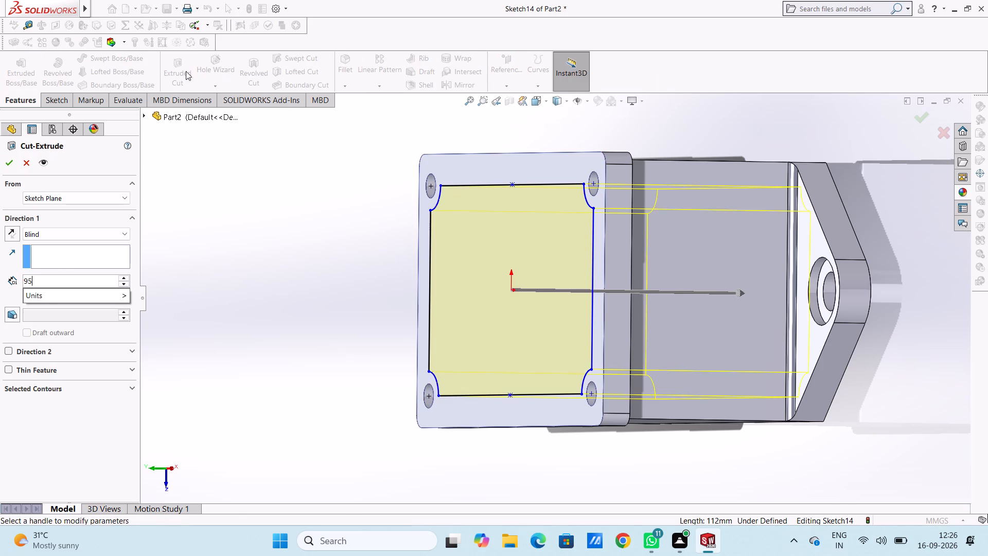
pyautogui.press('Return')
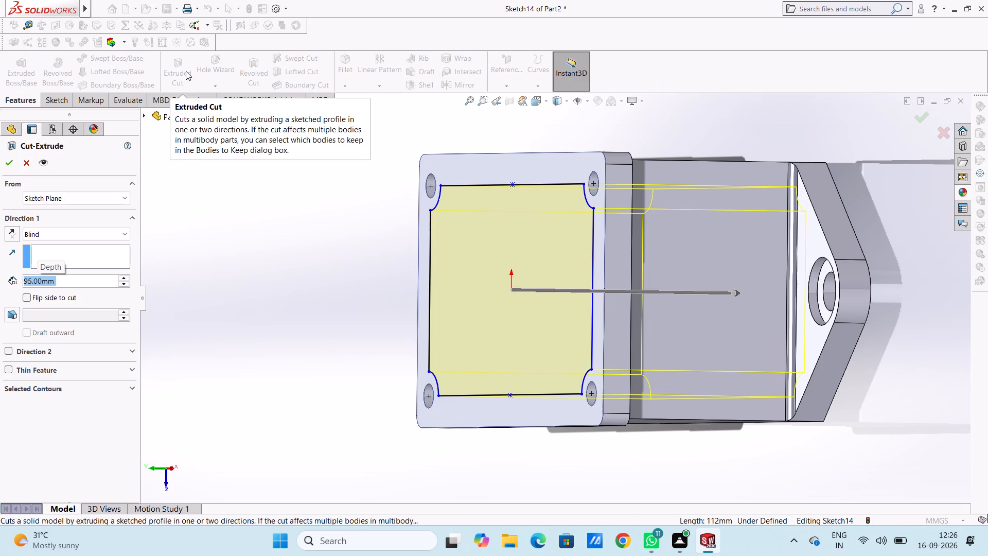
pyautogui.click(12, 166)
pyautogui.click(157, 252)
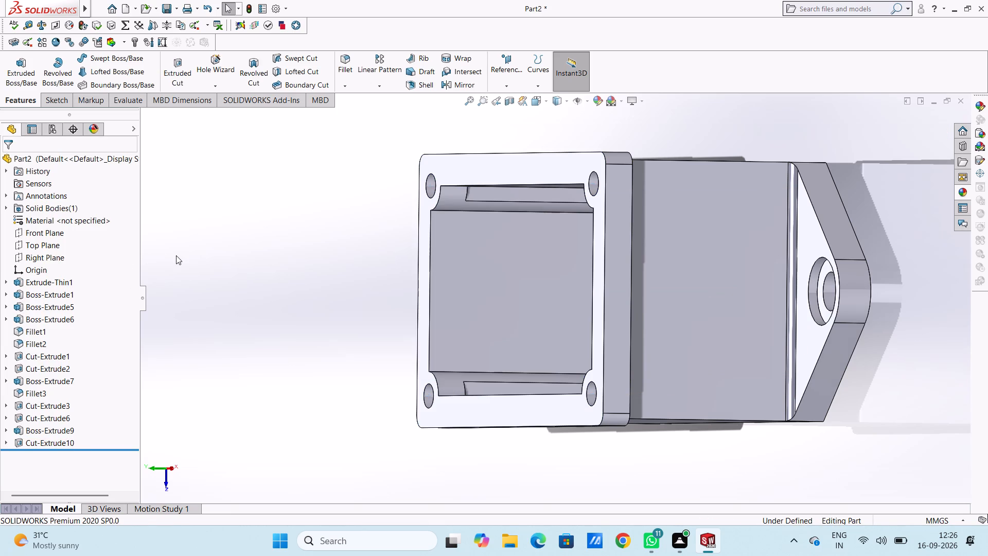
# Examine the new cavity from the top, in isometric view and from several angles, including its walls and corner posts.
pyautogui.hotkey('ctrl', '5')
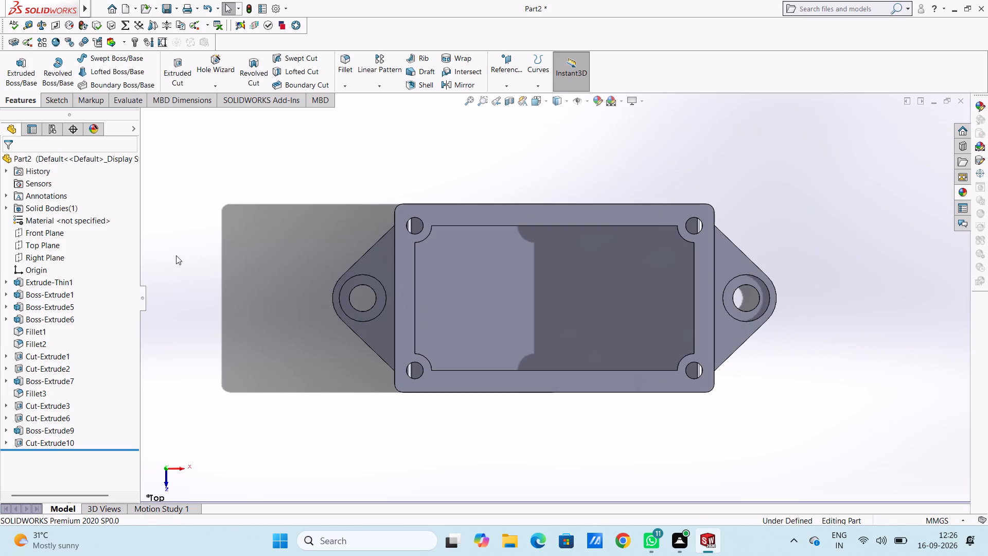
pyautogui.hotkey('ctrl', '7')
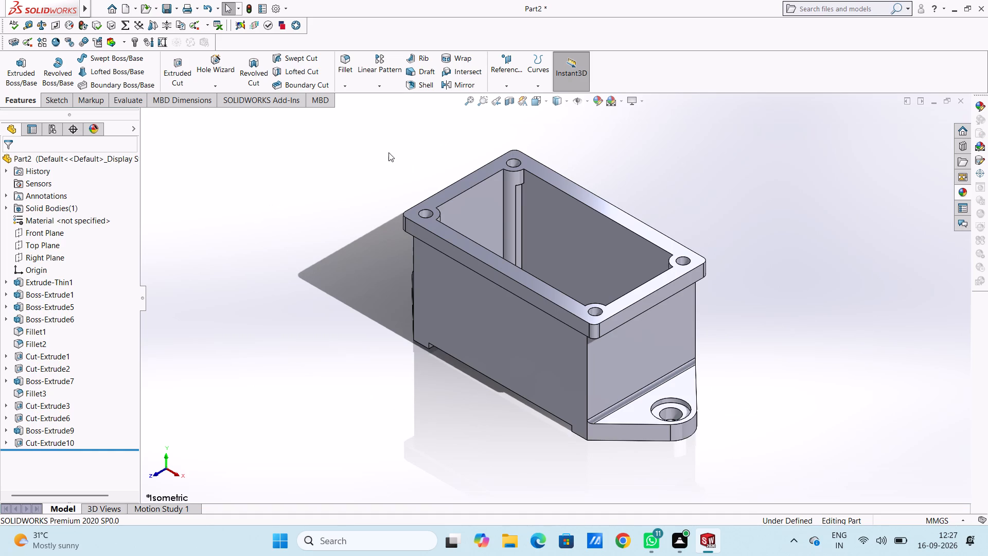
pyautogui.moveTo(364, 158); pyautogui.dragTo(337, 245, button='middle')
pyautogui.scroll(-1, 356, 202)
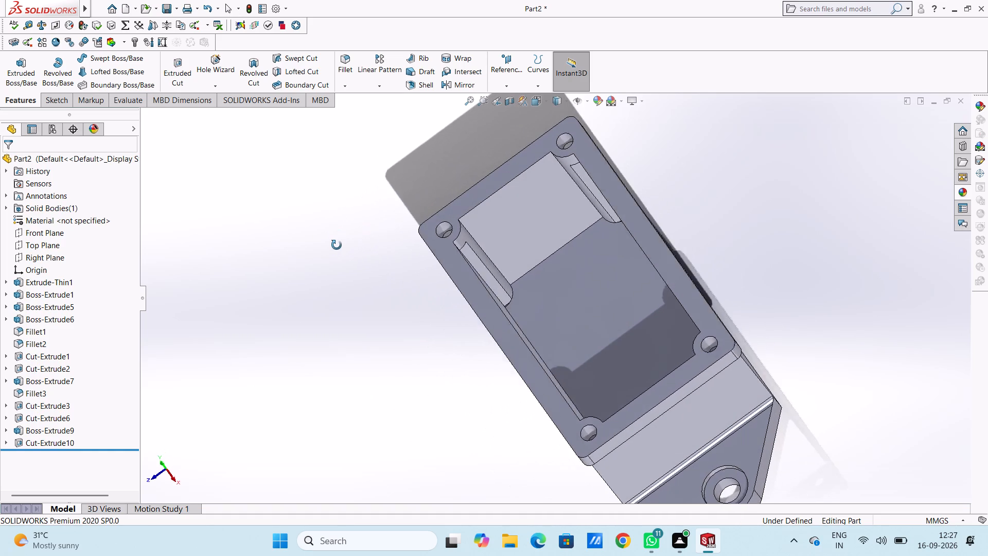
pyautogui.moveTo(337, 245); pyautogui.dragTo(333, 250, button='middle')
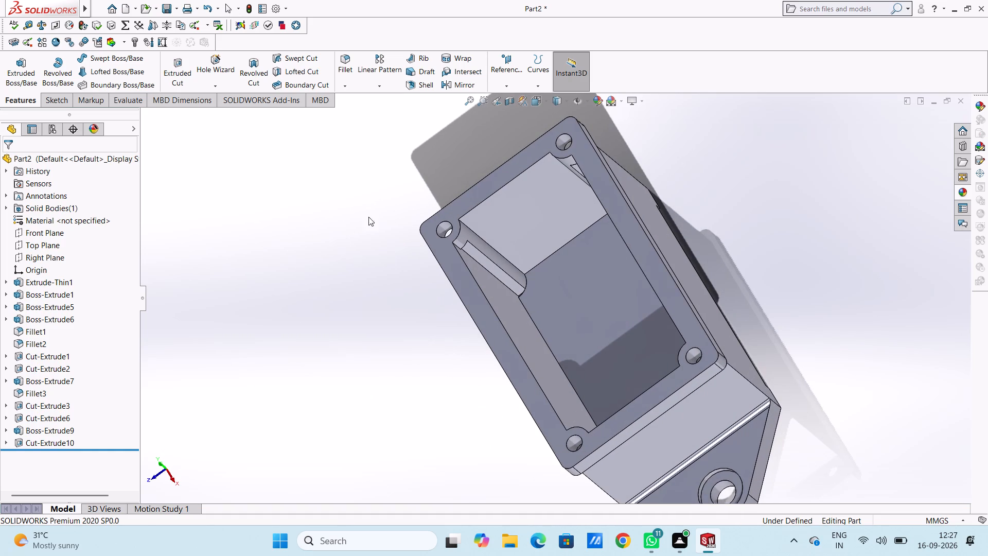
pyautogui.moveTo(351, 228); pyautogui.dragTo(380, 316, button='middle')
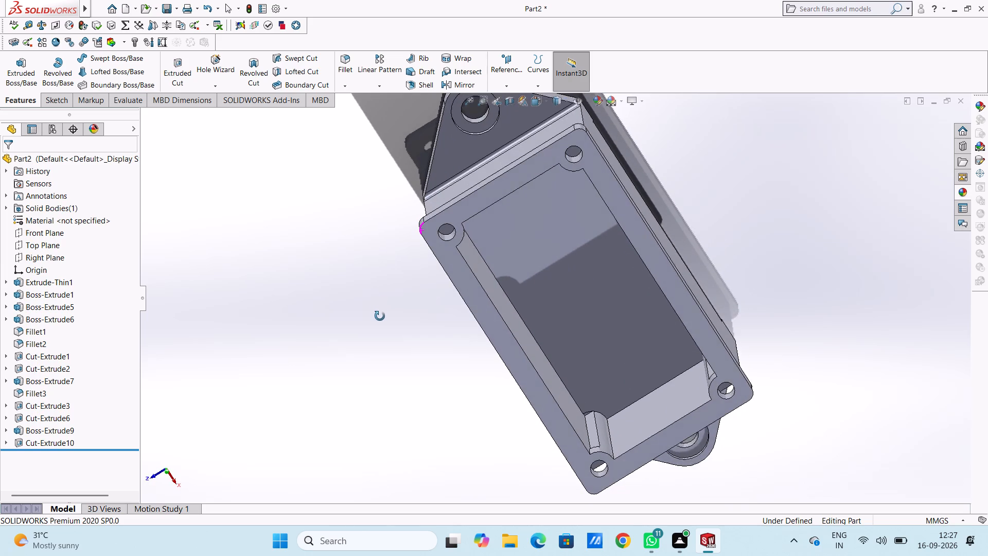
pyautogui.moveTo(380, 316); pyautogui.dragTo(381, 319, button='middle')
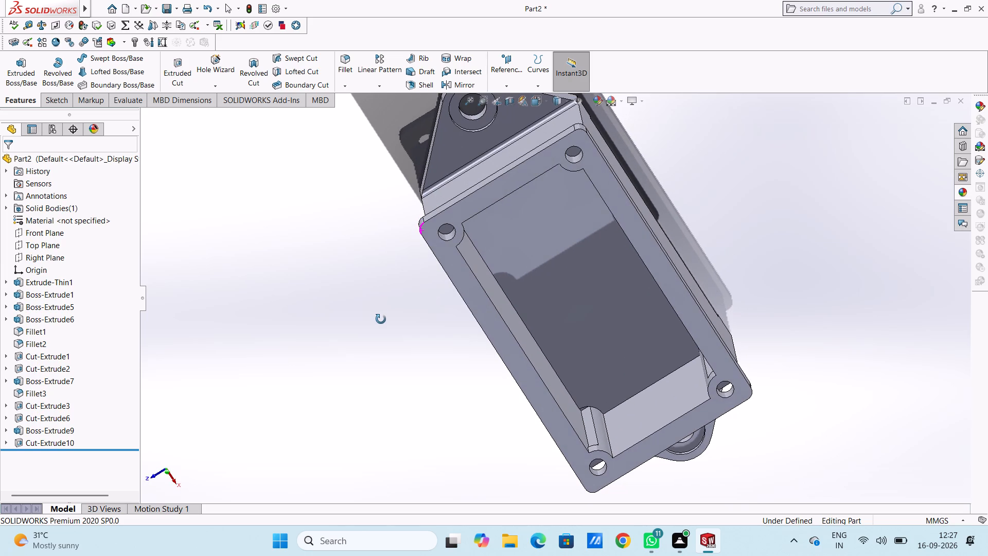
pyautogui.moveTo(381, 319); pyautogui.dragTo(365, 264, button='middle')
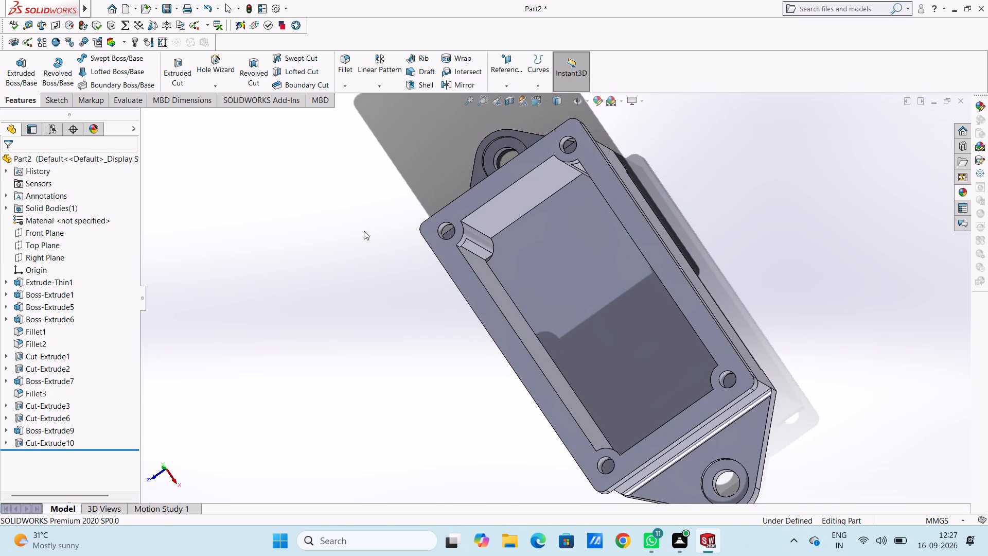
# Start a sketch on the top plate's face and trace one cavity corner notch with a three-point arc of 10 mm radius.
pyautogui.scroll(-2, 364, 231)
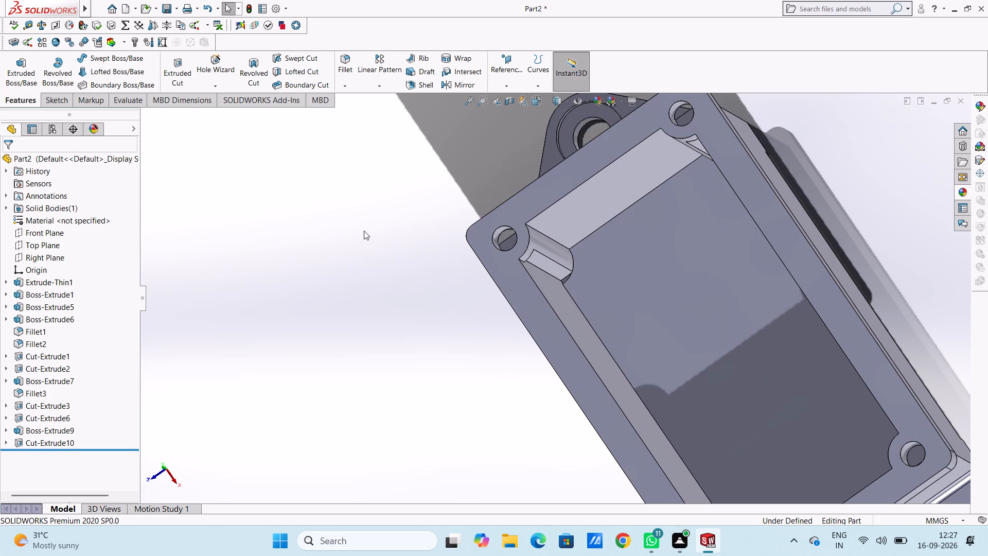
pyautogui.scroll(1, 364, 231)
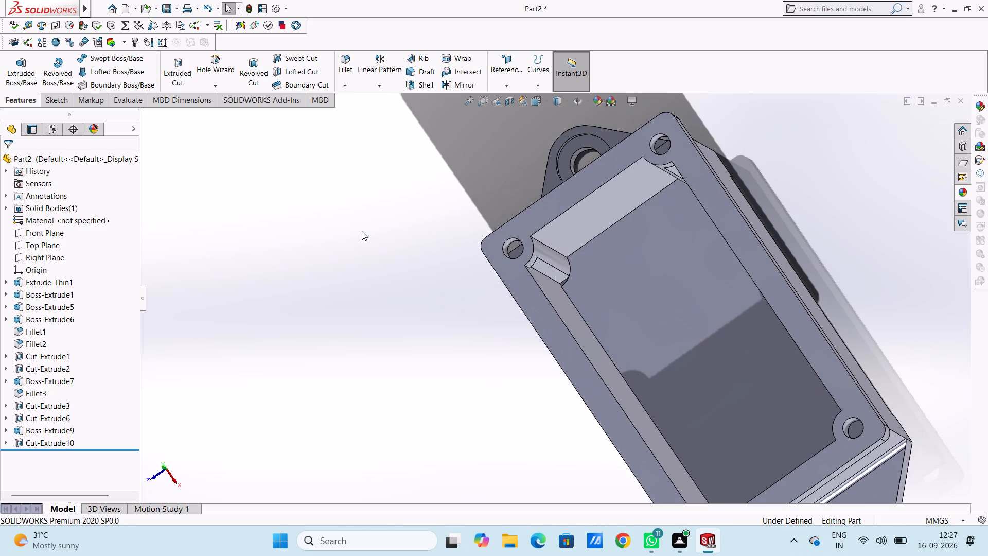
pyautogui.hotkey('ctrl', '5')
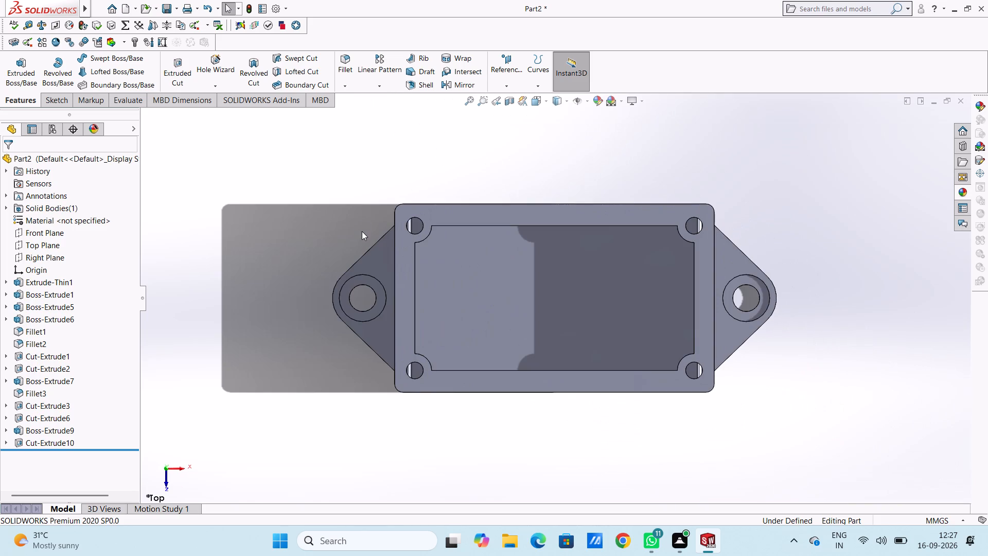
pyautogui.scroll(-4, 445, 339)
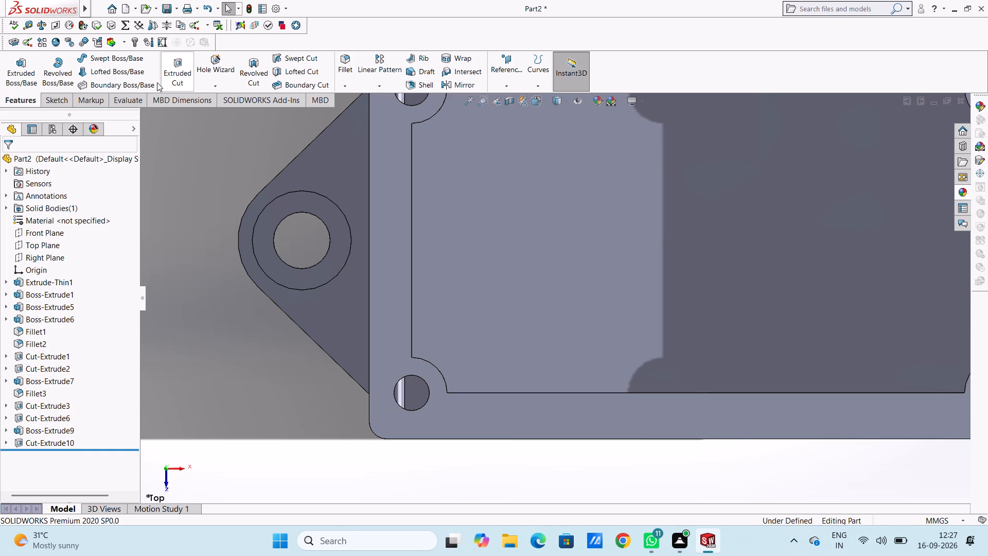
pyautogui.click(436, 375)
pyautogui.click(479, 346)
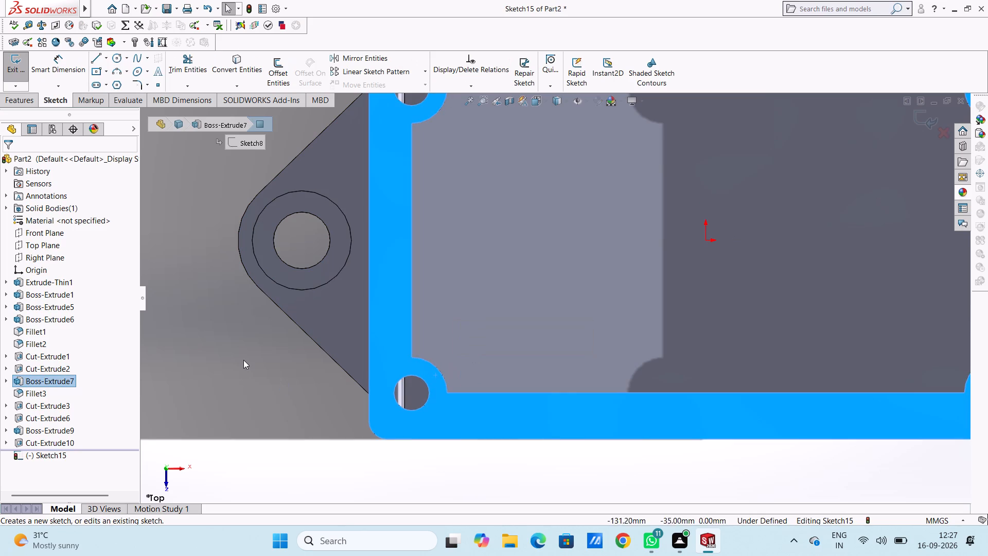
pyautogui.click(244, 360)
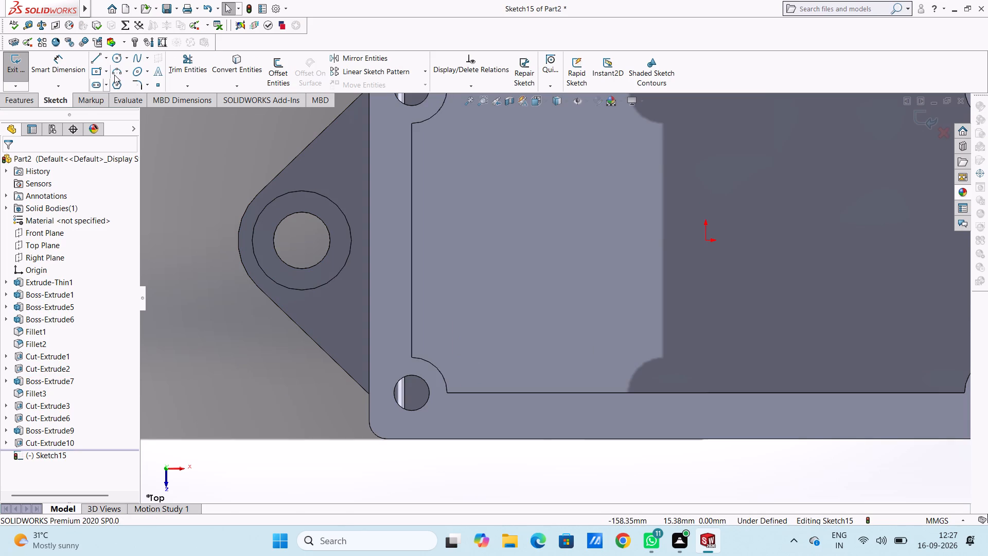
pyautogui.click(114, 73)
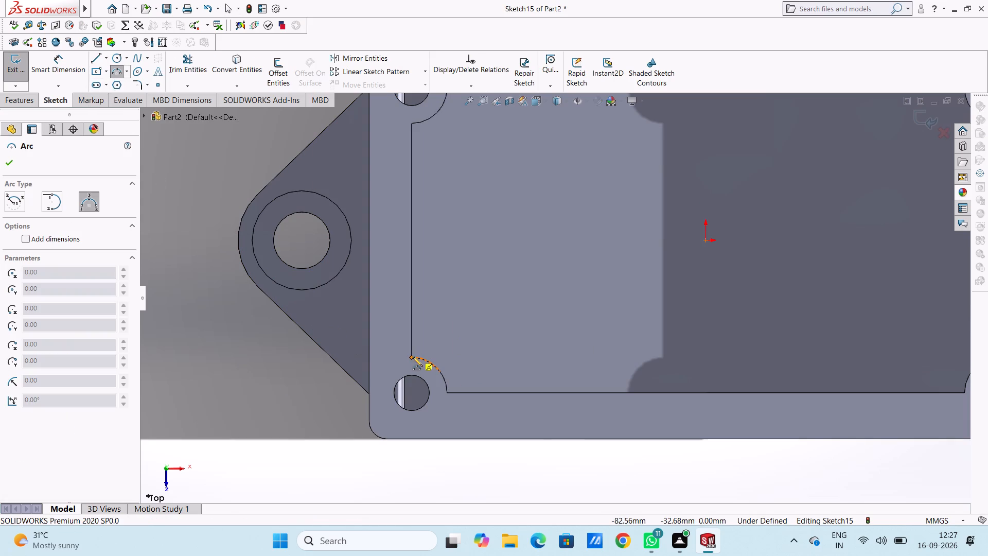
pyautogui.click(411, 357)
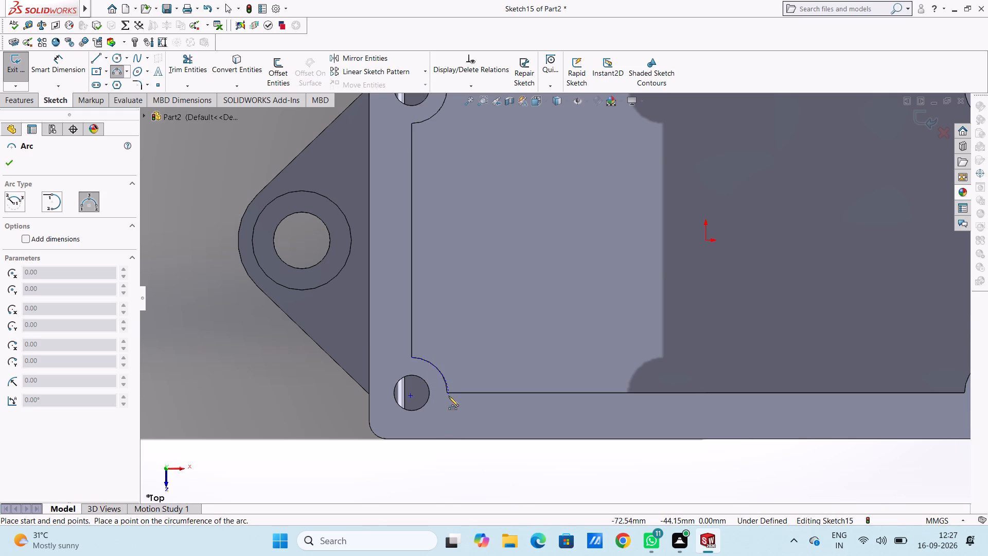
pyautogui.click(447, 393)
pyautogui.click(441, 374)
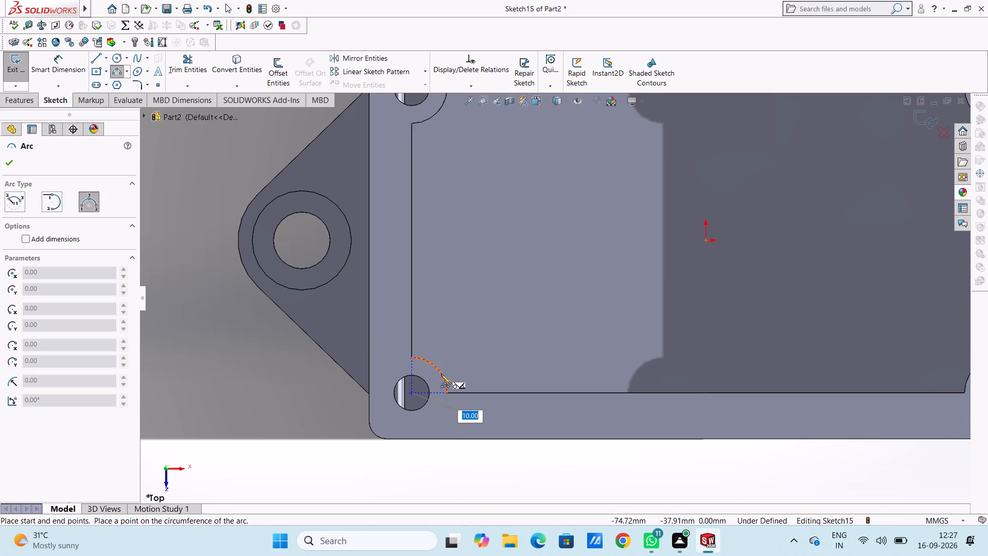
pyautogui.press('Escape')
pyautogui.press('Escape')
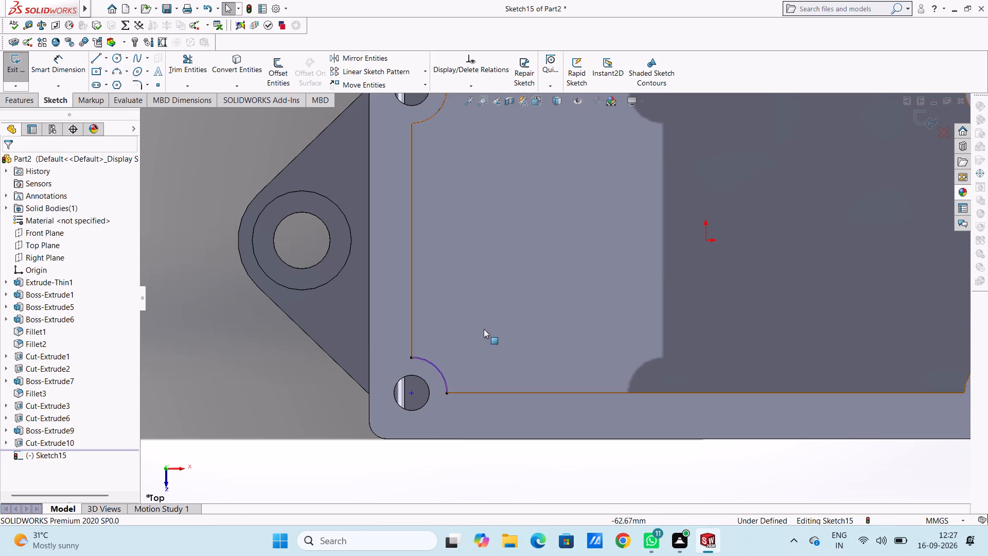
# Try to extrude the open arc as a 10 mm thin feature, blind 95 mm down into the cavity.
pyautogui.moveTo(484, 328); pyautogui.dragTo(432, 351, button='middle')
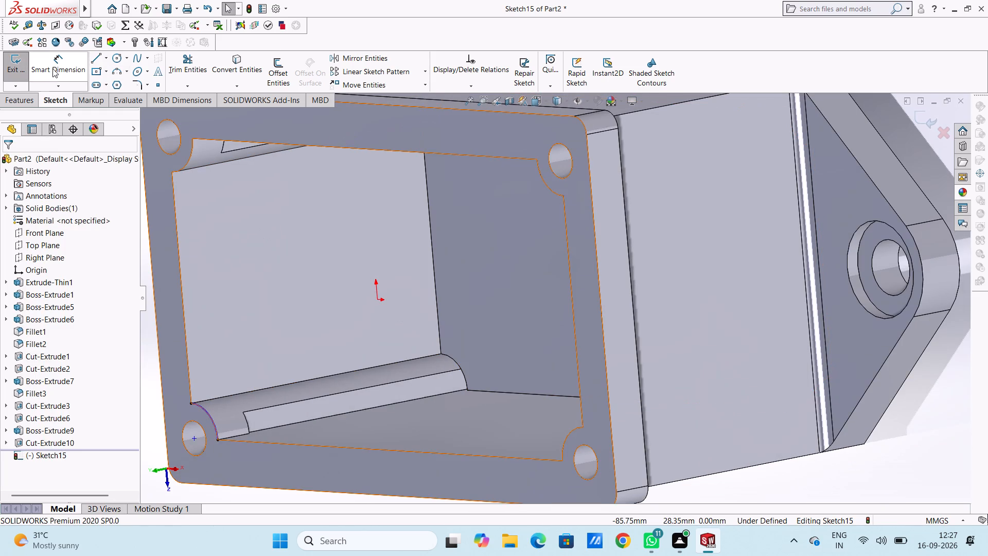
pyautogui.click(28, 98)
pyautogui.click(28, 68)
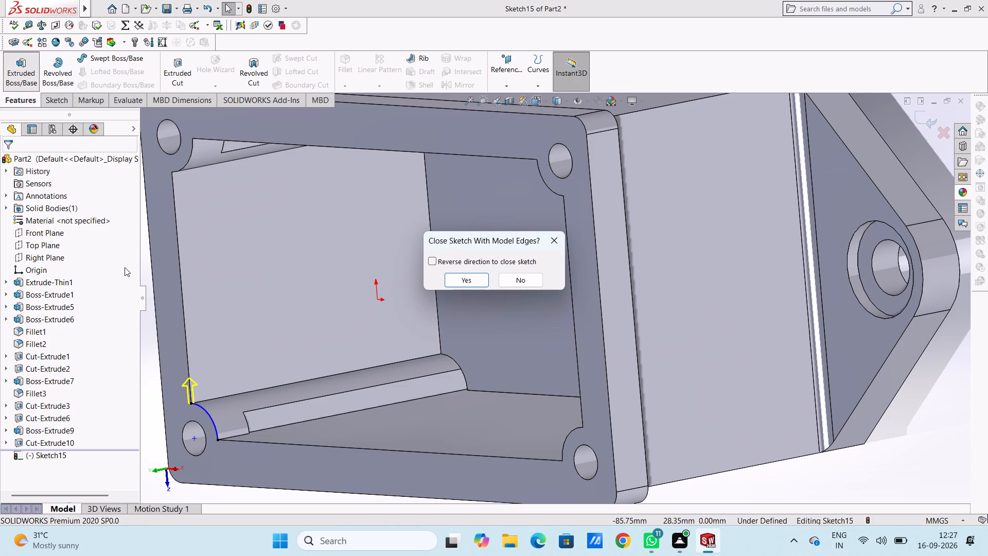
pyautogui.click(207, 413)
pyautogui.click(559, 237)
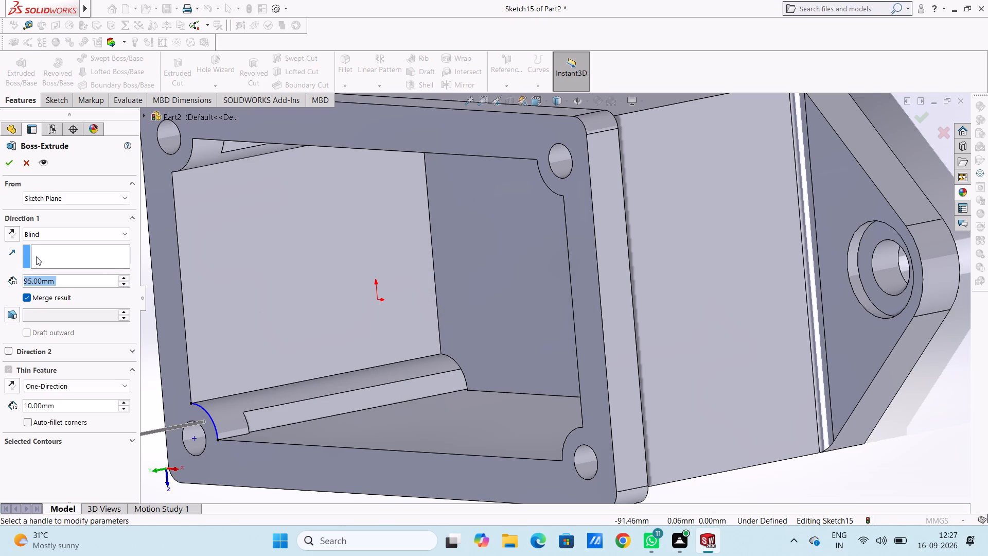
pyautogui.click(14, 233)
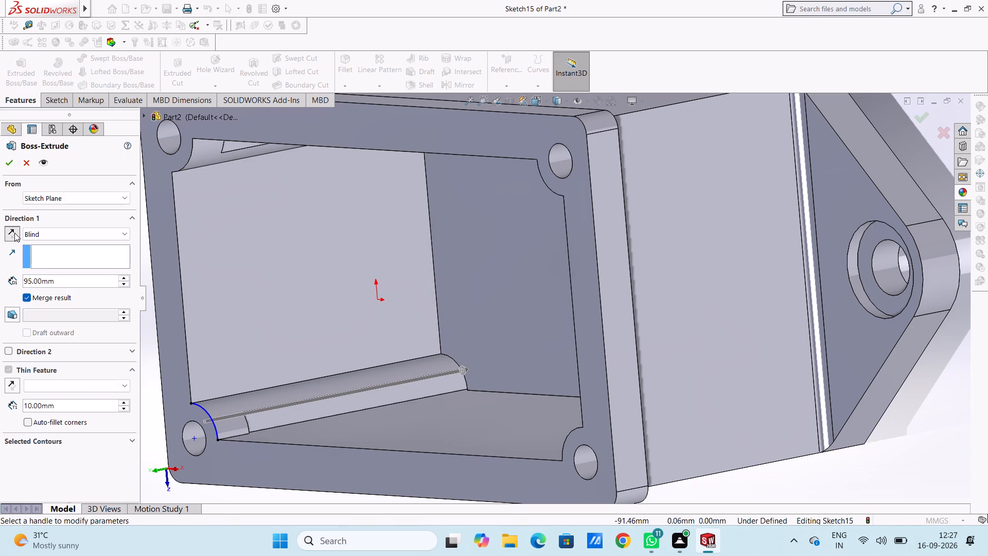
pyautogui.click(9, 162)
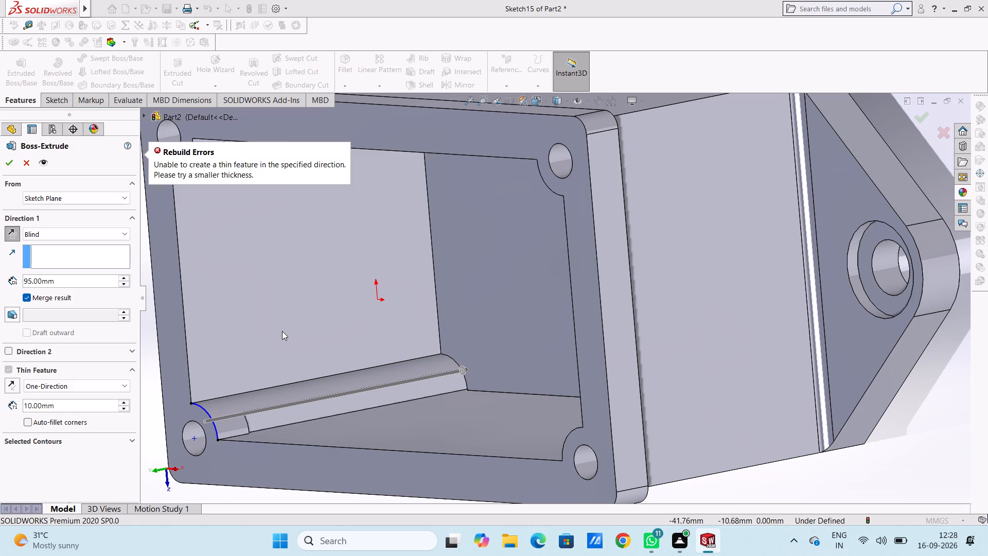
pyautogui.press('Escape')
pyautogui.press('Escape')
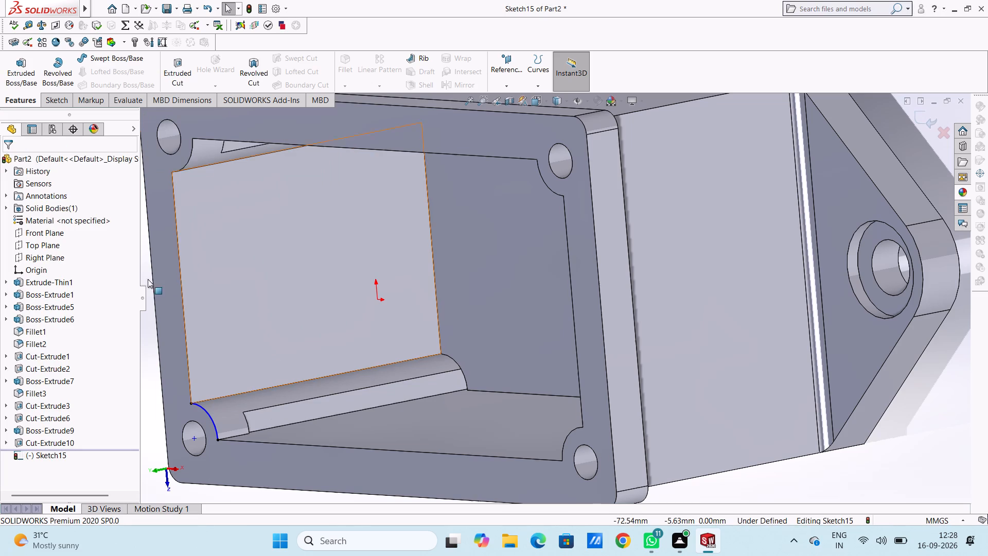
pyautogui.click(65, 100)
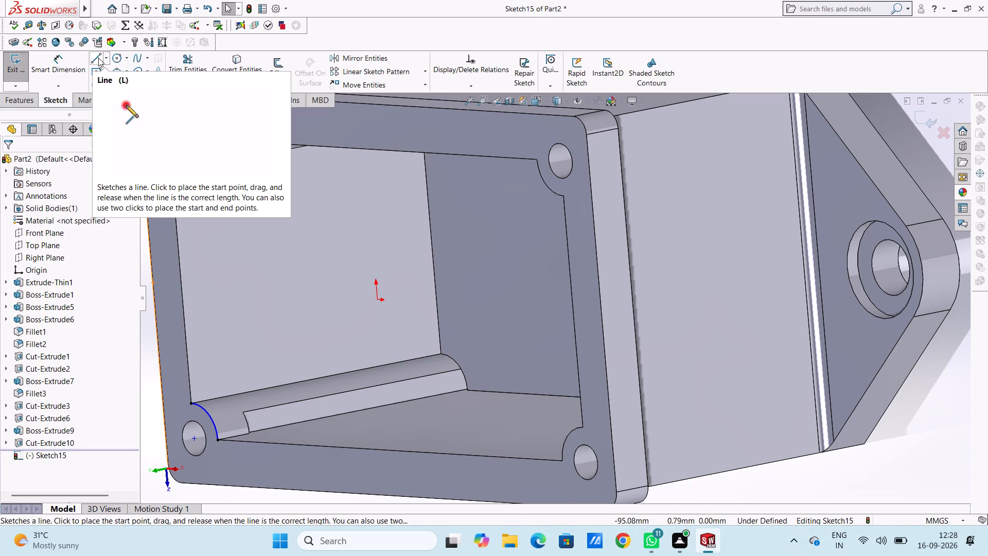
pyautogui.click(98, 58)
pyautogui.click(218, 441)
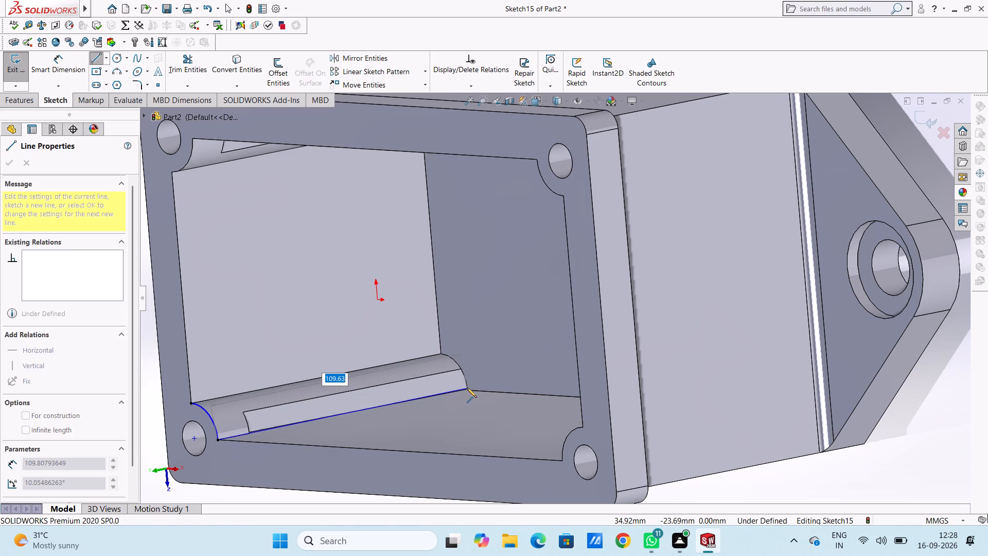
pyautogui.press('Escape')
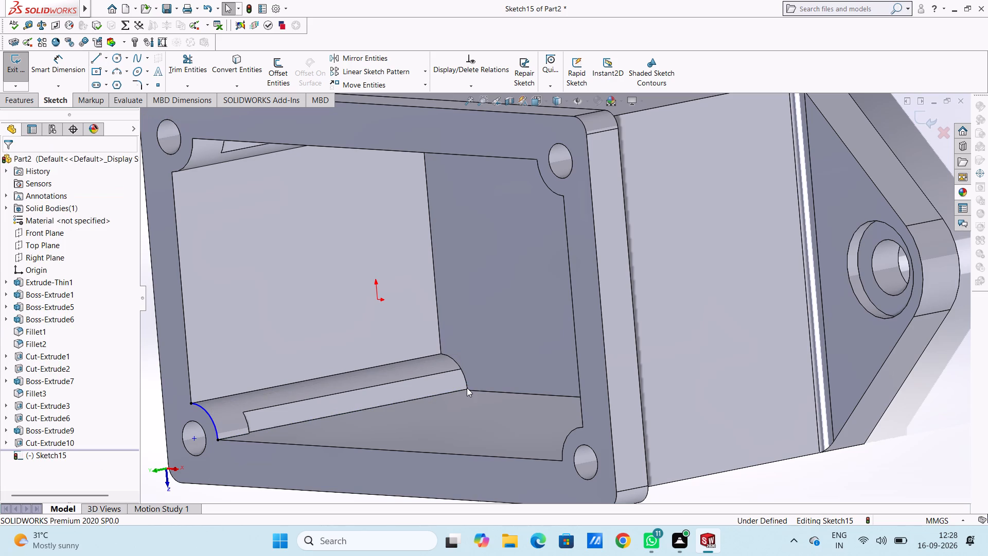
# Close the corner arc with a straight line joining its two endpoints.
pyautogui.hotkey('ctrl', '7')
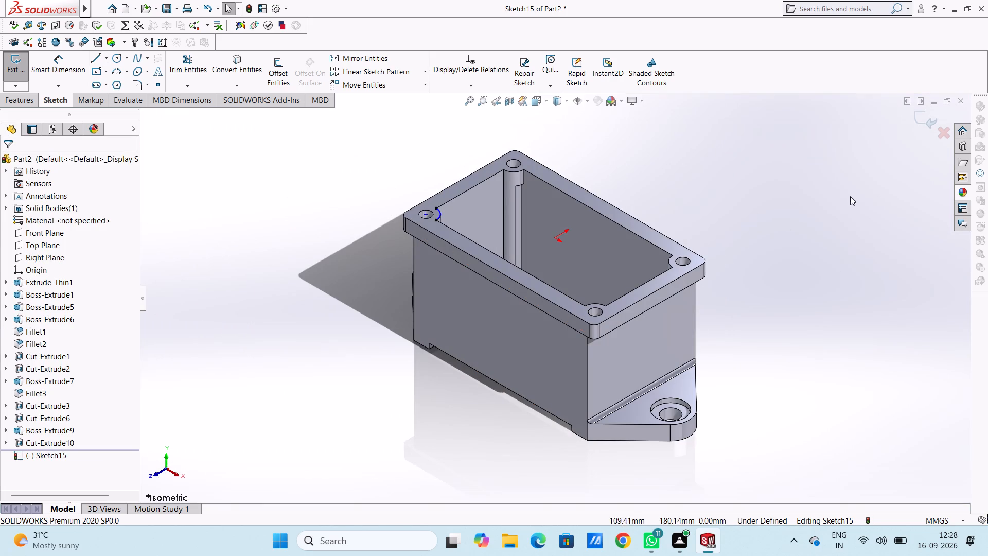
pyautogui.moveTo(772, 177); pyautogui.dragTo(736, 231, button='middle')
pyautogui.scroll(-6, 483, 211)
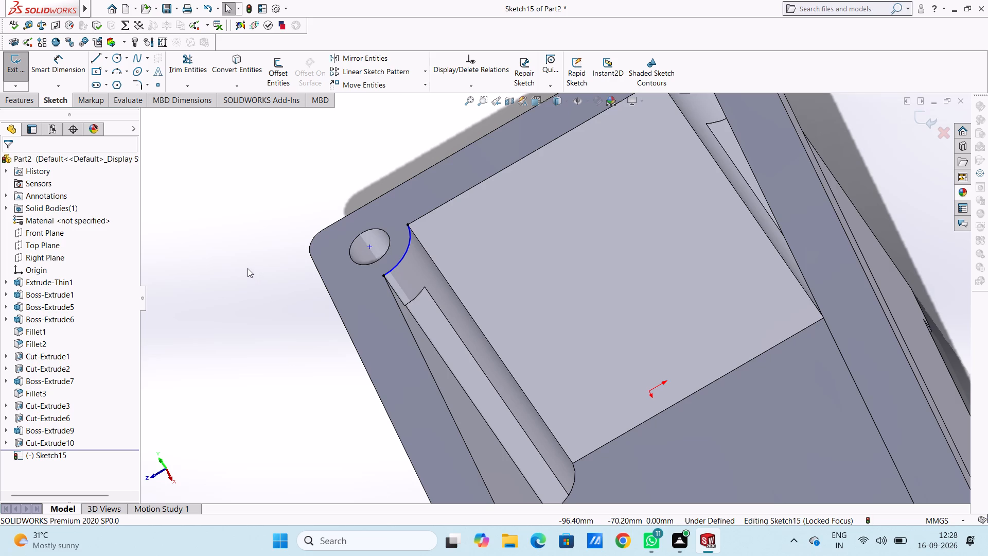
pyautogui.hotkey('ctrl', '5')
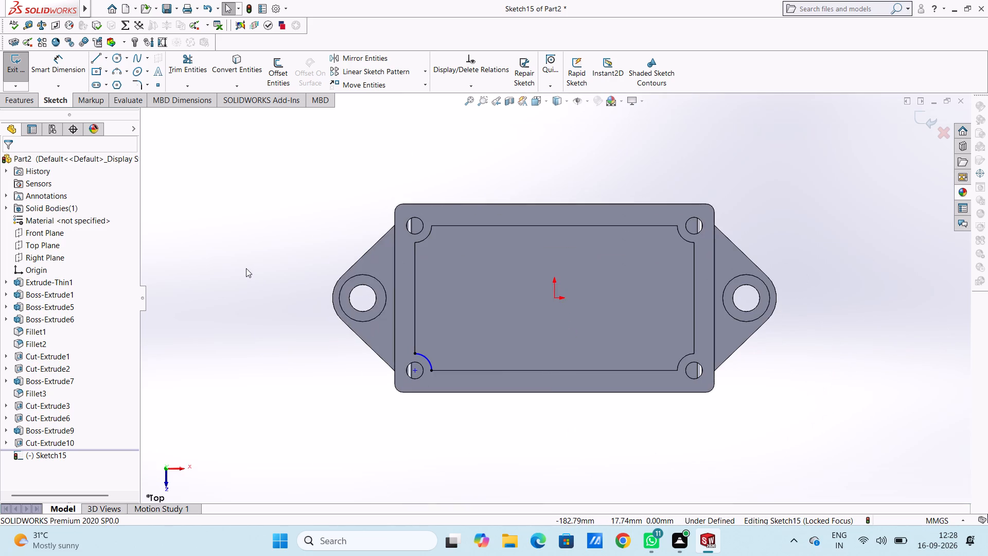
pyautogui.scroll(-1, 25, 51)
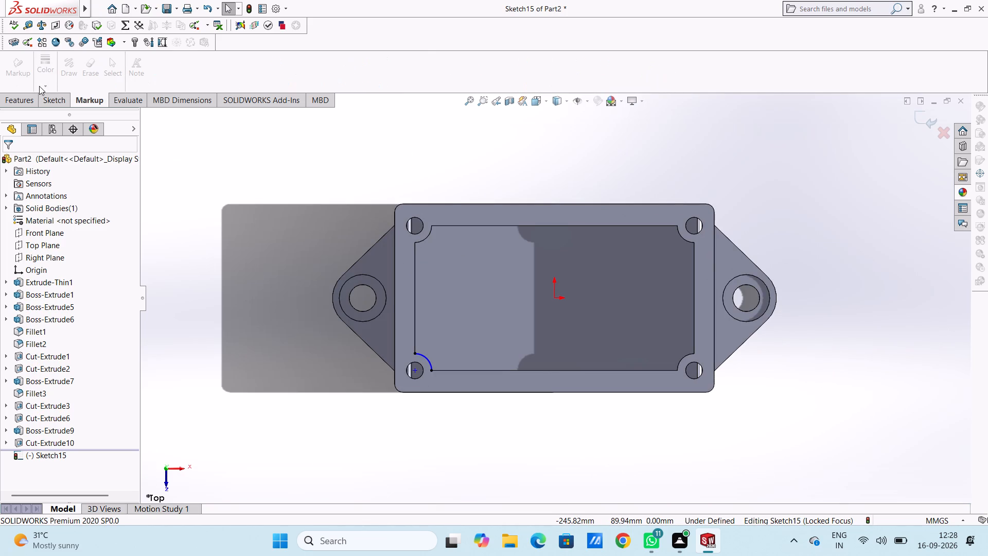
pyautogui.scroll(-1, 220, 217)
pyautogui.scroll(-5, 522, 425)
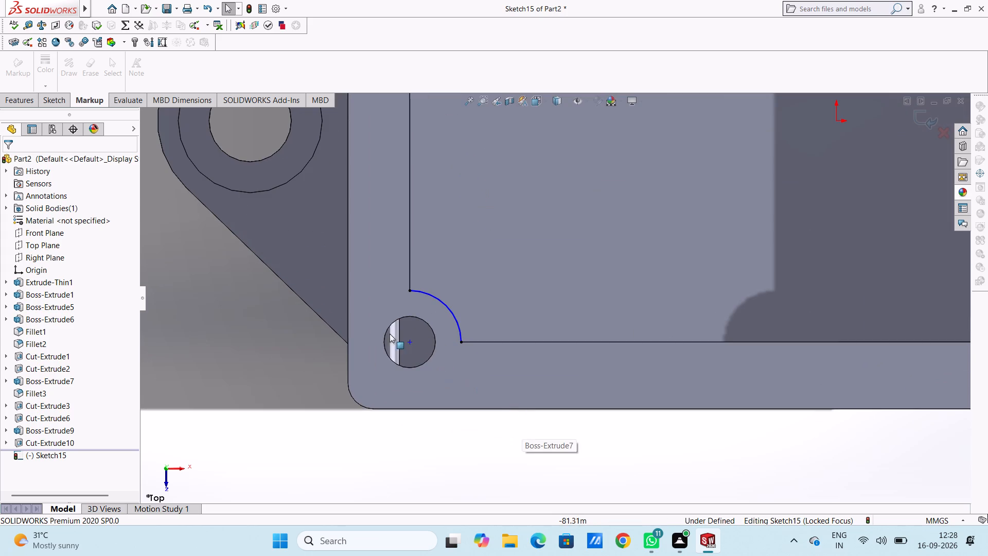
pyautogui.click(65, 99)
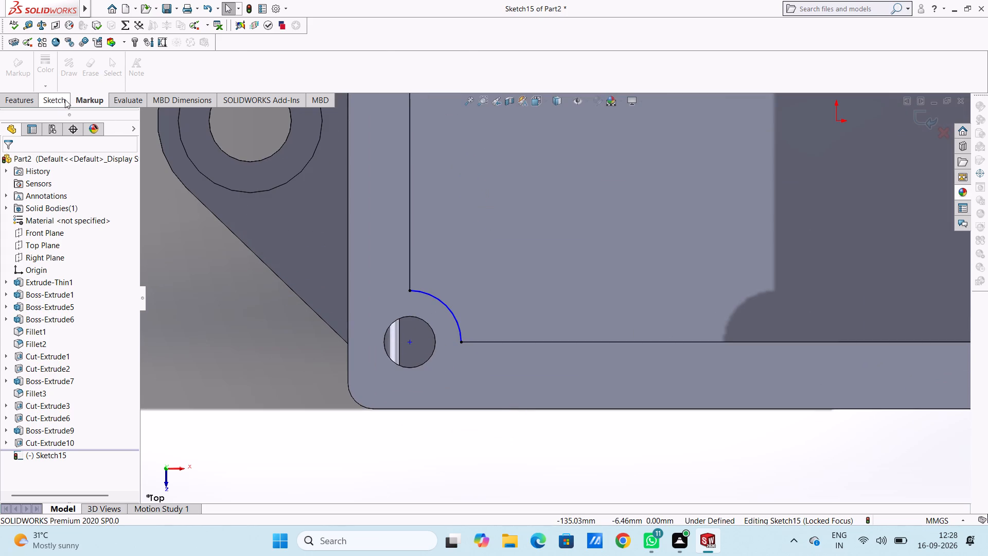
pyautogui.click(97, 59)
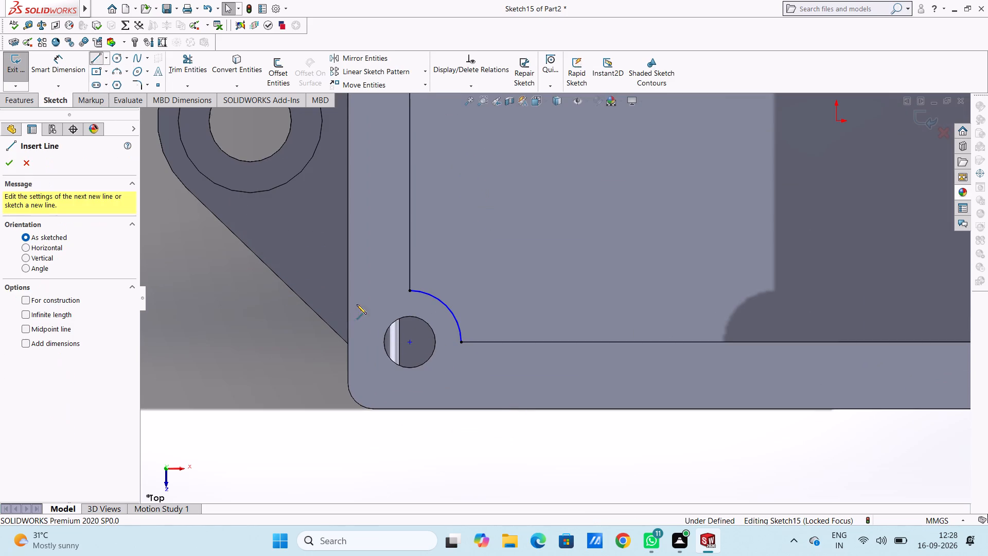
pyautogui.click(410, 290)
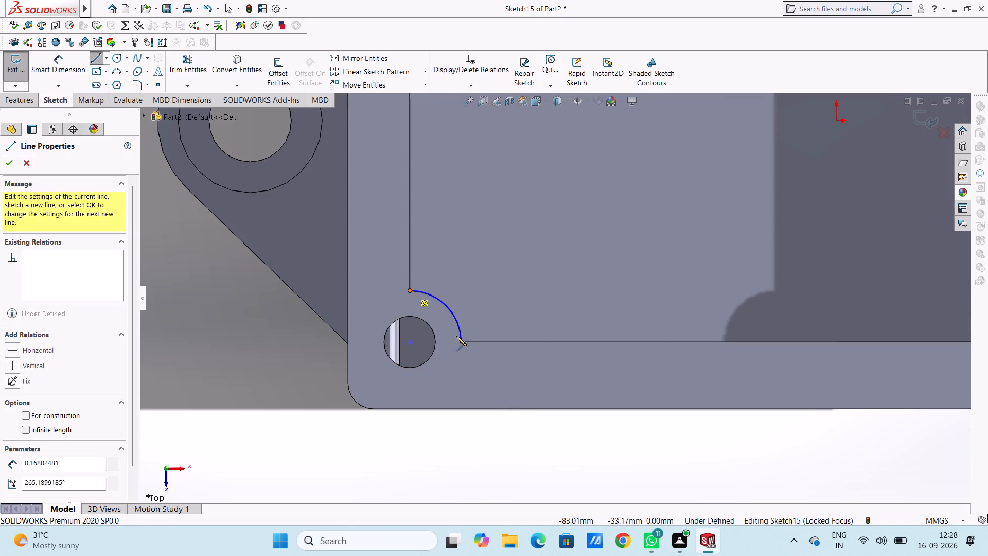
pyautogui.click(458, 341)
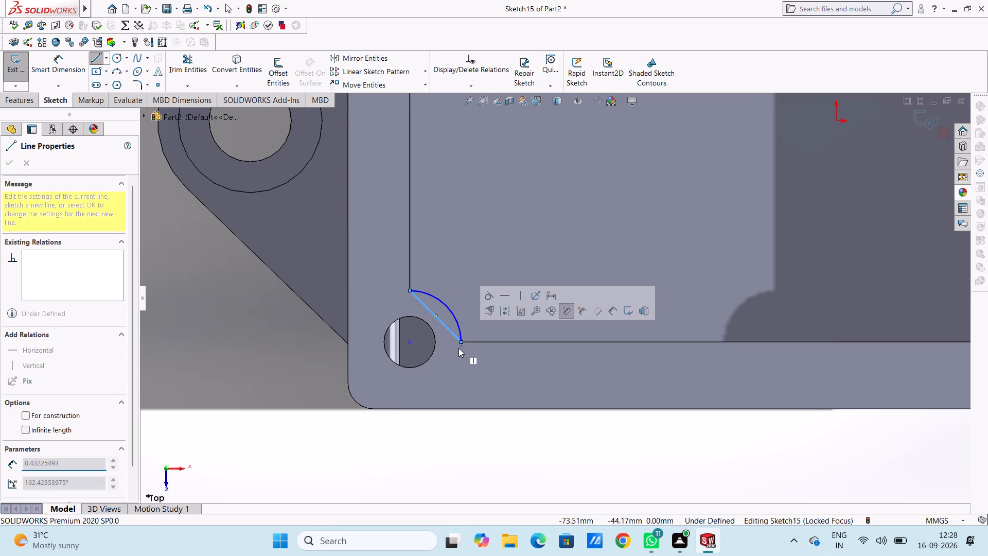
pyautogui.press('Escape')
pyautogui.press('Escape')
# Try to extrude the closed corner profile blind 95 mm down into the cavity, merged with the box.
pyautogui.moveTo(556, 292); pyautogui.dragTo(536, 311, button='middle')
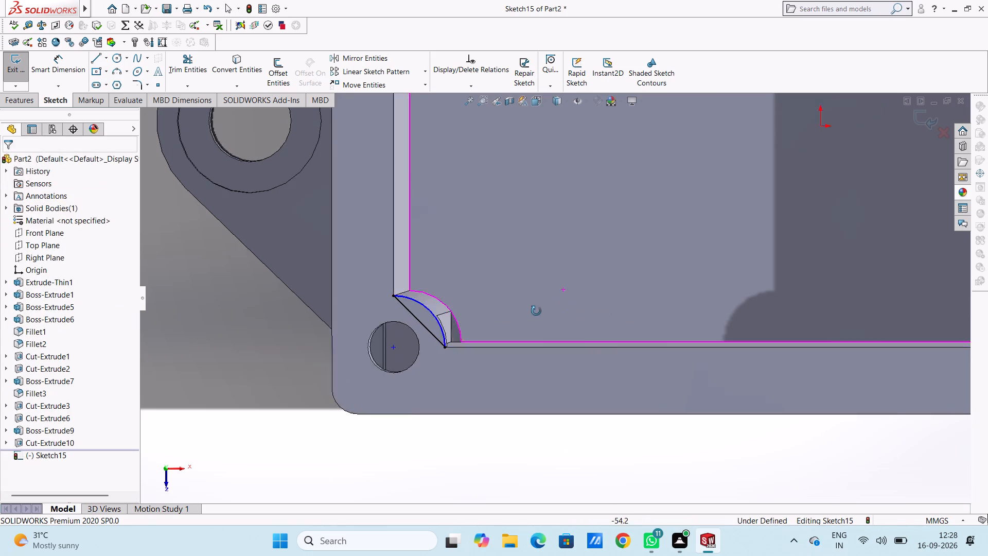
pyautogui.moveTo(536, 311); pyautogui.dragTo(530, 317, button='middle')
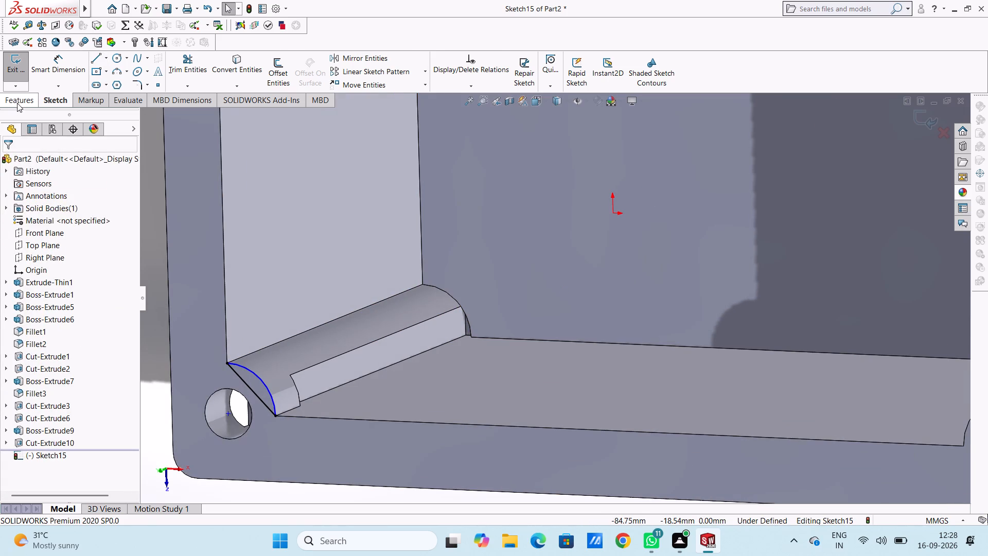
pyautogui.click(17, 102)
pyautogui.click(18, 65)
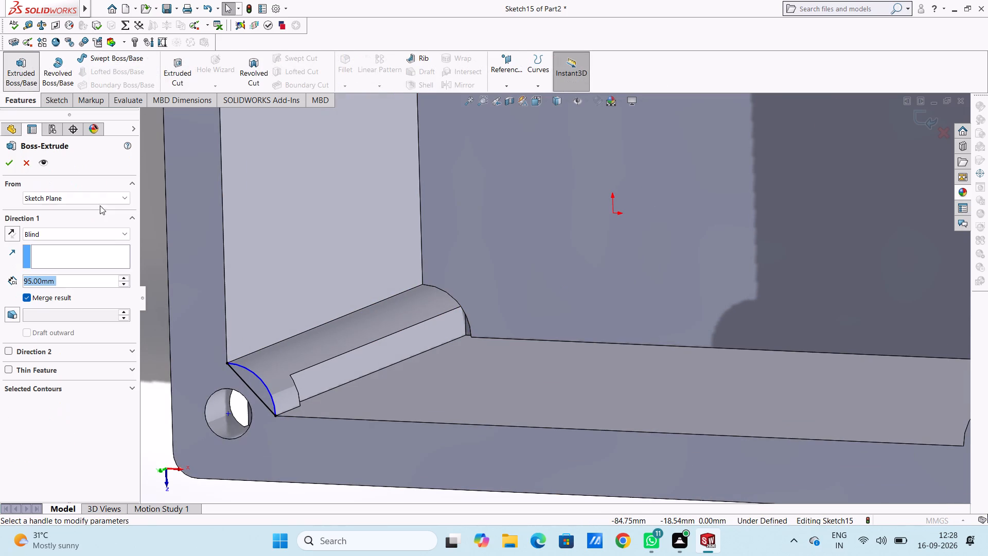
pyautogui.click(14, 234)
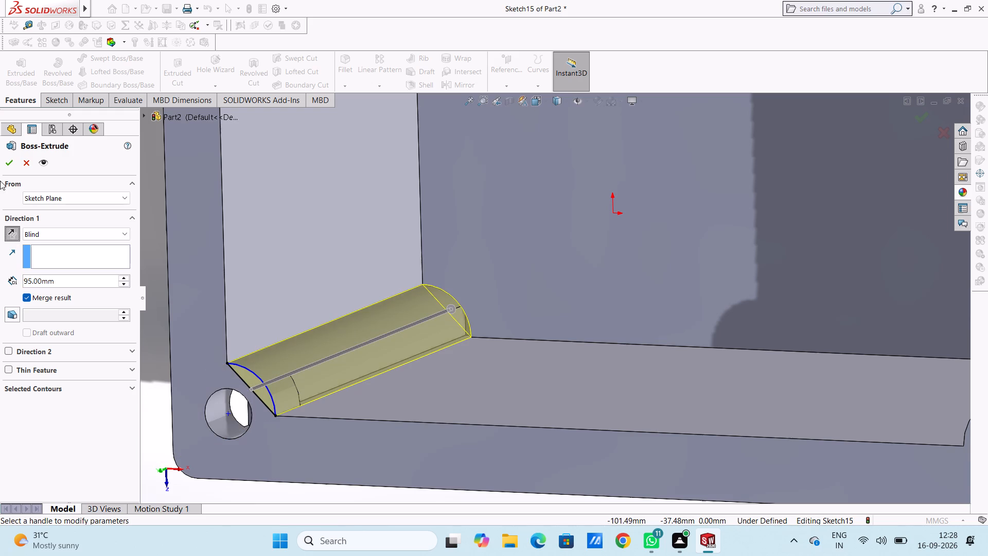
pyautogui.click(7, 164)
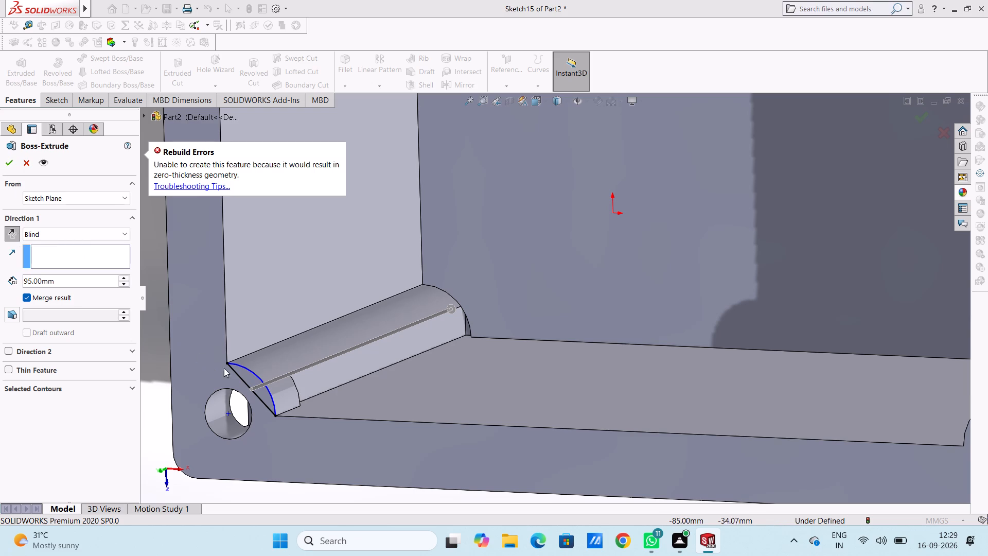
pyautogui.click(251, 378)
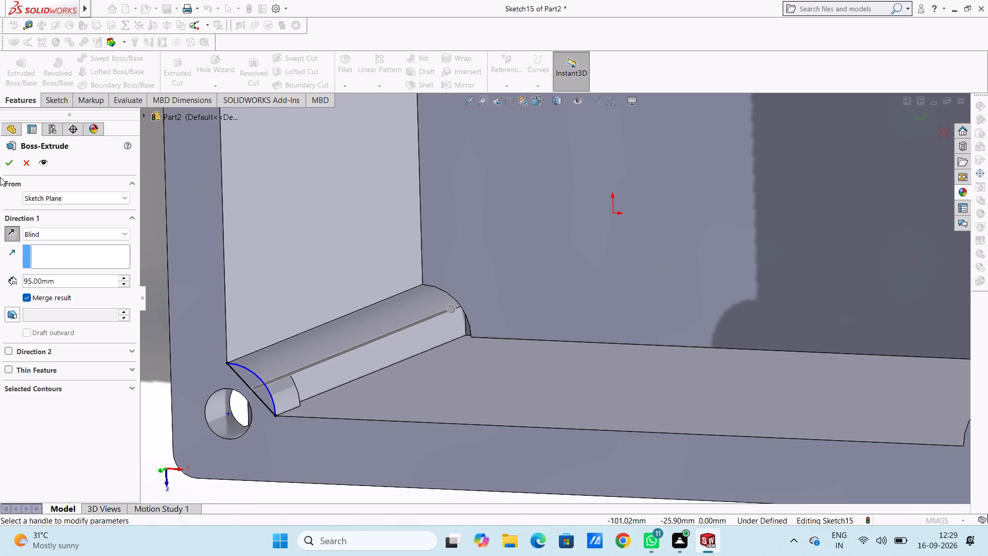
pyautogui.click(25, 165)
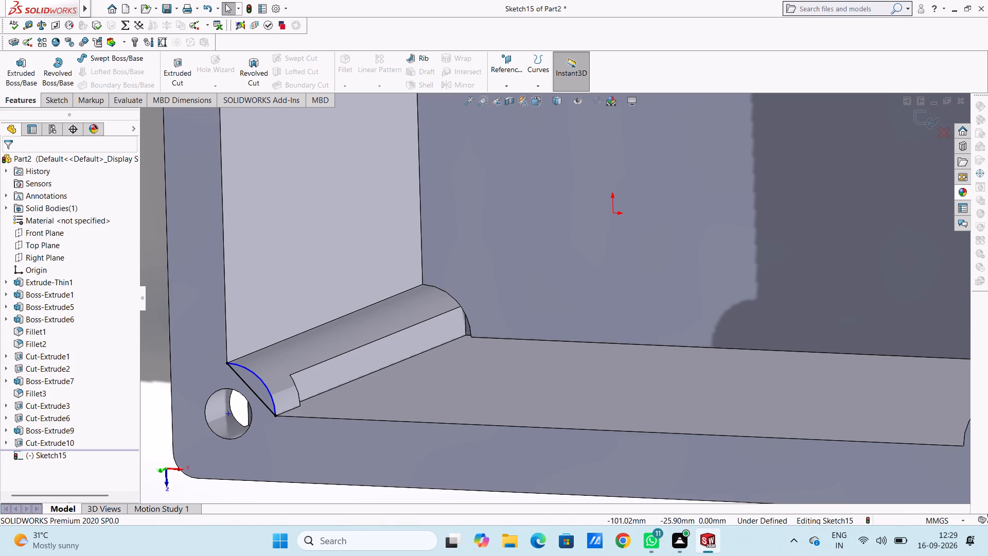
# Try to extrude the closed corner profile again with reversed direction, blind 98 mm down into the cavity and merged.
pyautogui.click(23, 64)
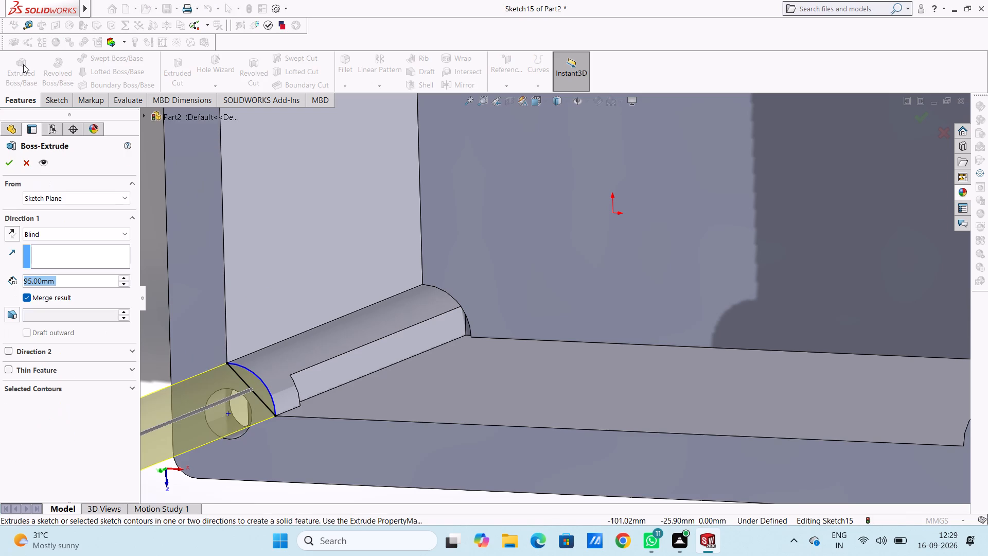
pyautogui.click(13, 234)
pyautogui.doubleClick(85, 282)
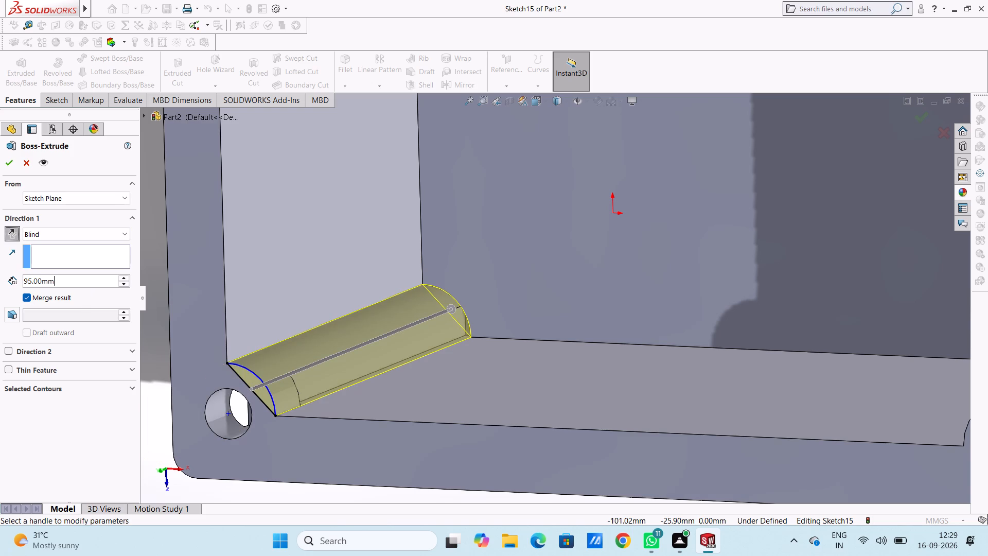
pyautogui.write('97')
pyautogui.press('8')
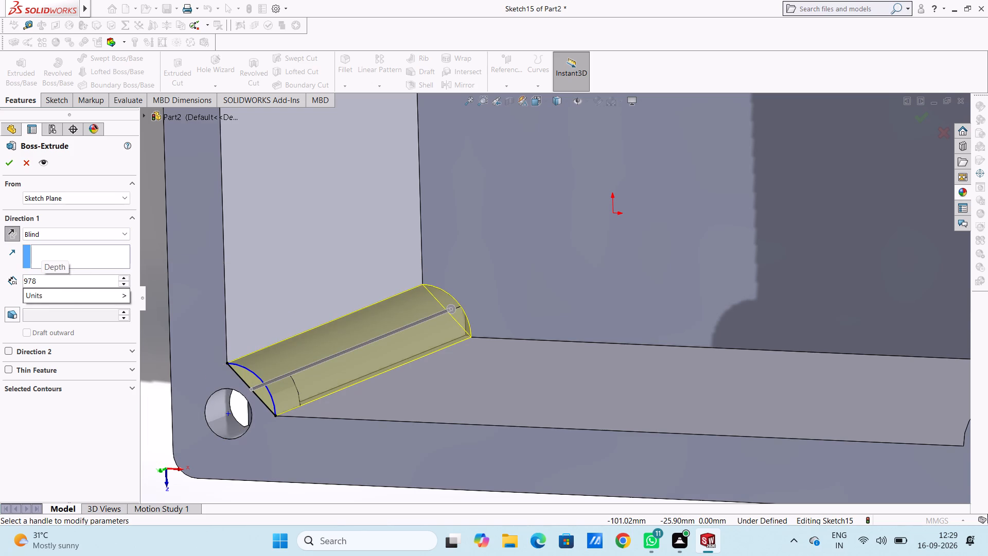
pyautogui.press('BackSpace')
pyautogui.press('BackSpace')
pyautogui.press('8')
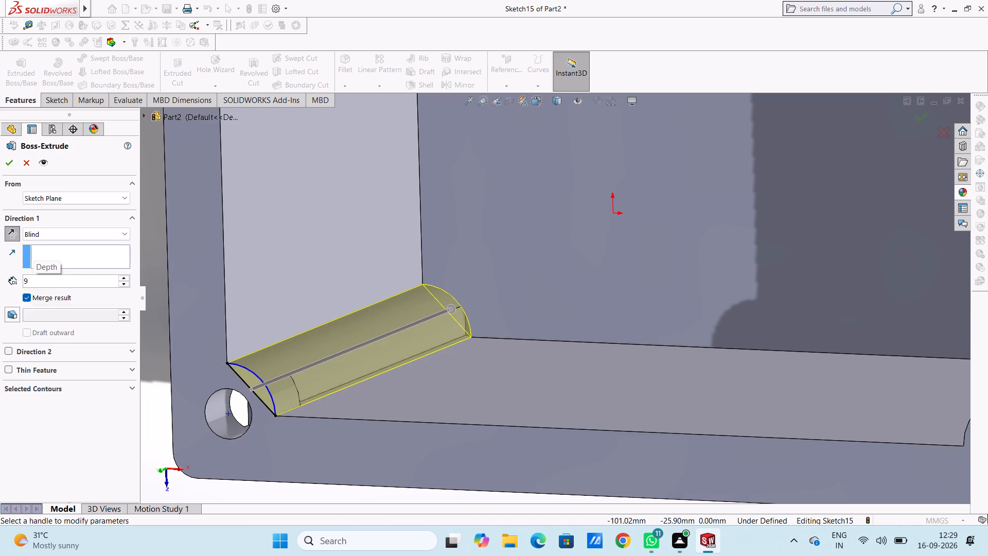
pyautogui.press('Return')
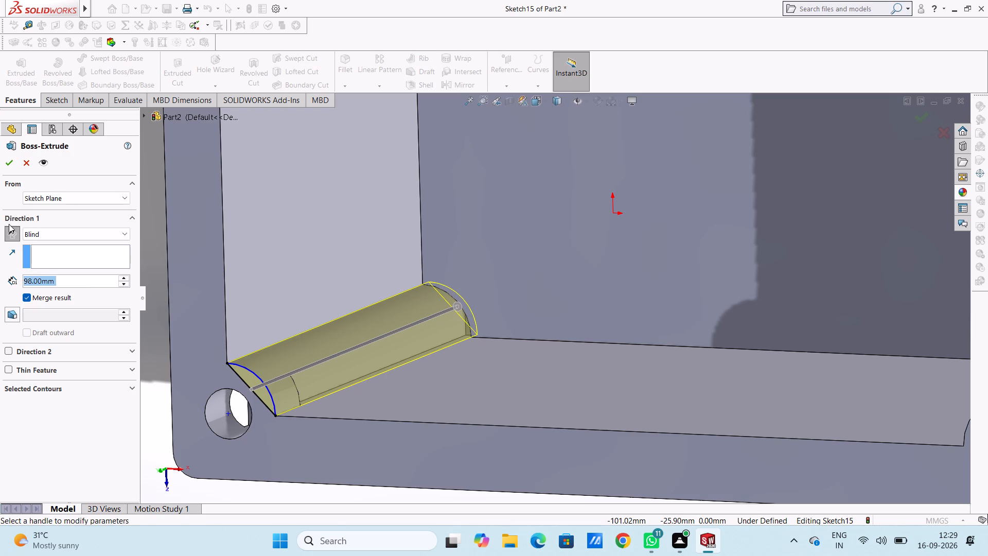
pyautogui.click(13, 160)
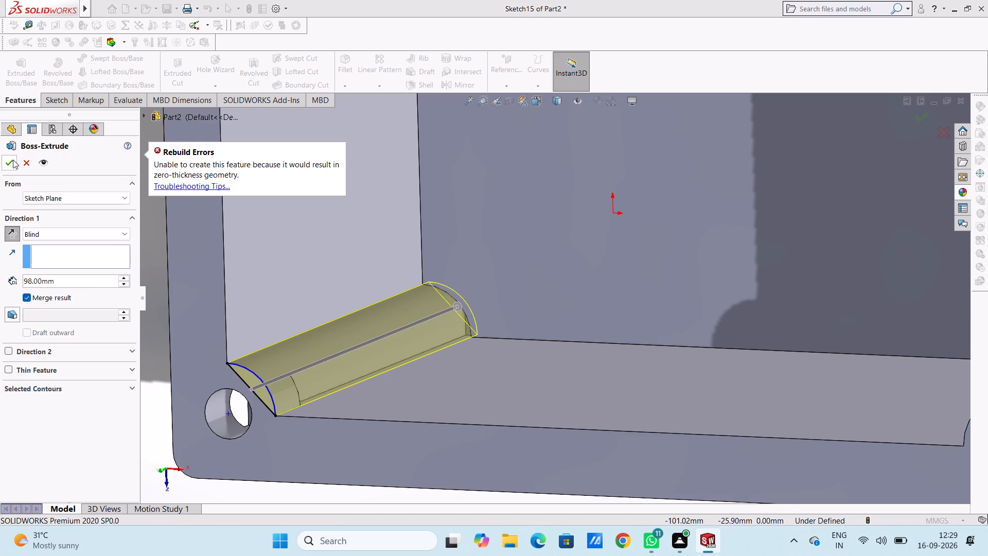
pyautogui.click(149, 241)
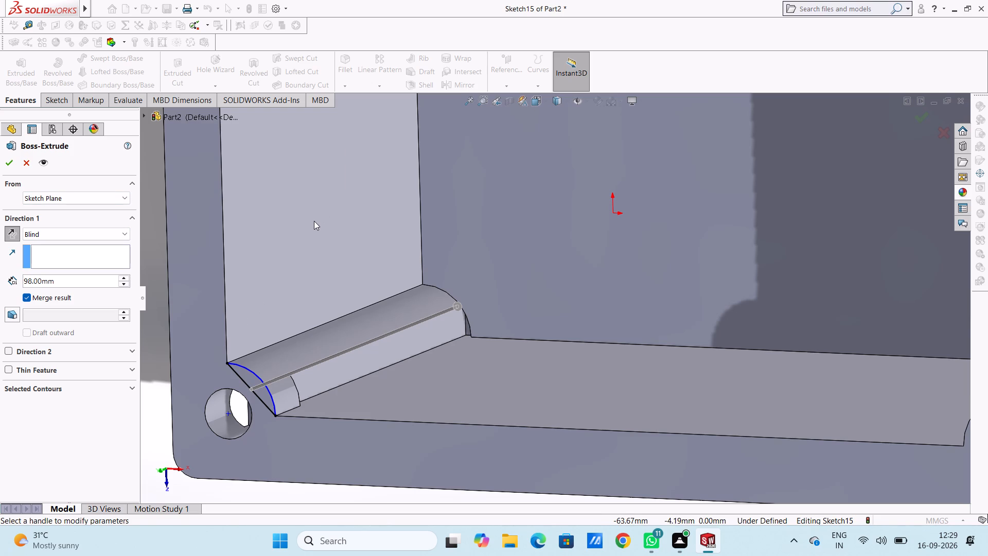
# Turn off result merging for the 98 mm corner extrusion and create it as a separate body.
pyautogui.moveTo(314, 221); pyautogui.dragTo(310, 242, button='middle')
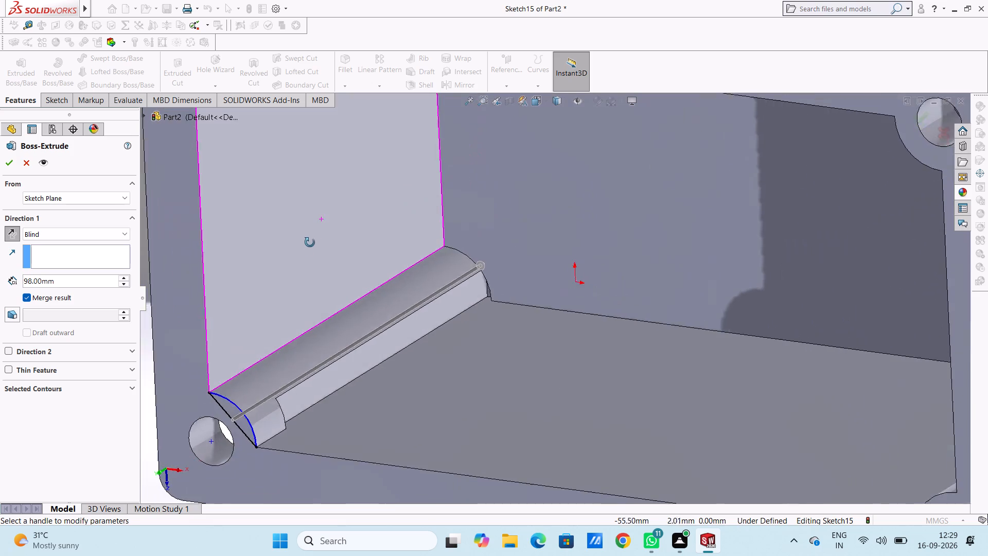
pyautogui.moveTo(310, 242); pyautogui.dragTo(366, 117, button='middle')
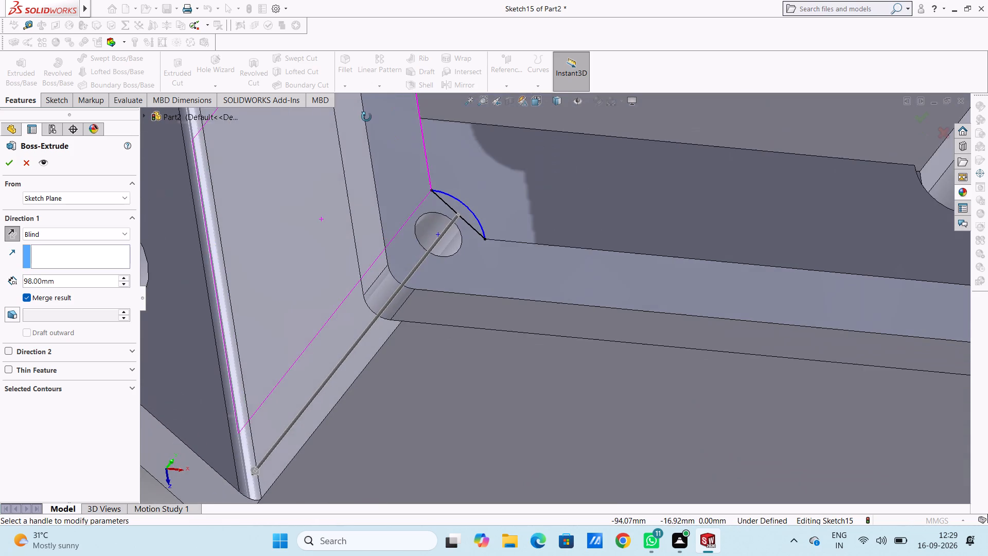
pyautogui.moveTo(366, 117); pyautogui.dragTo(326, 223, button='middle')
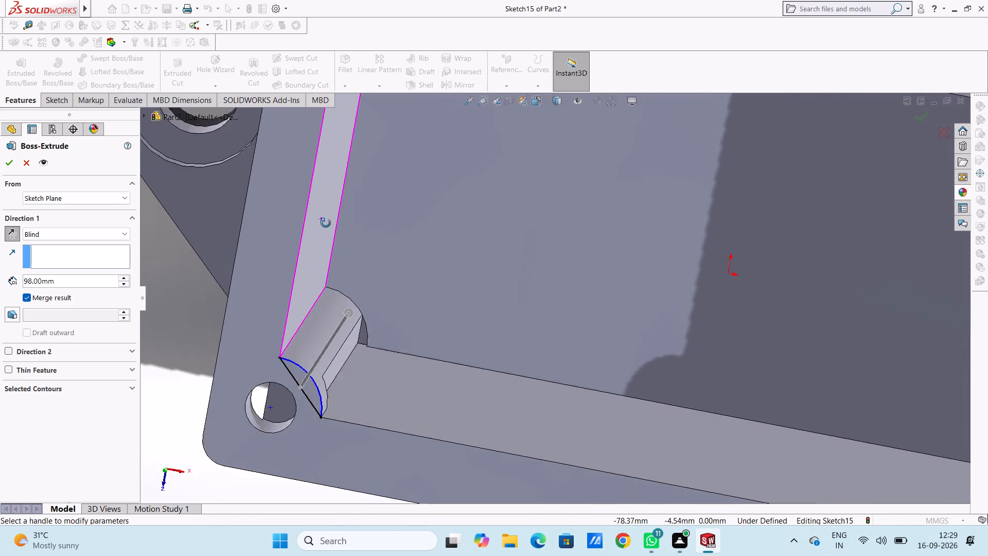
pyautogui.moveTo(326, 223); pyautogui.dragTo(363, 200, button='middle')
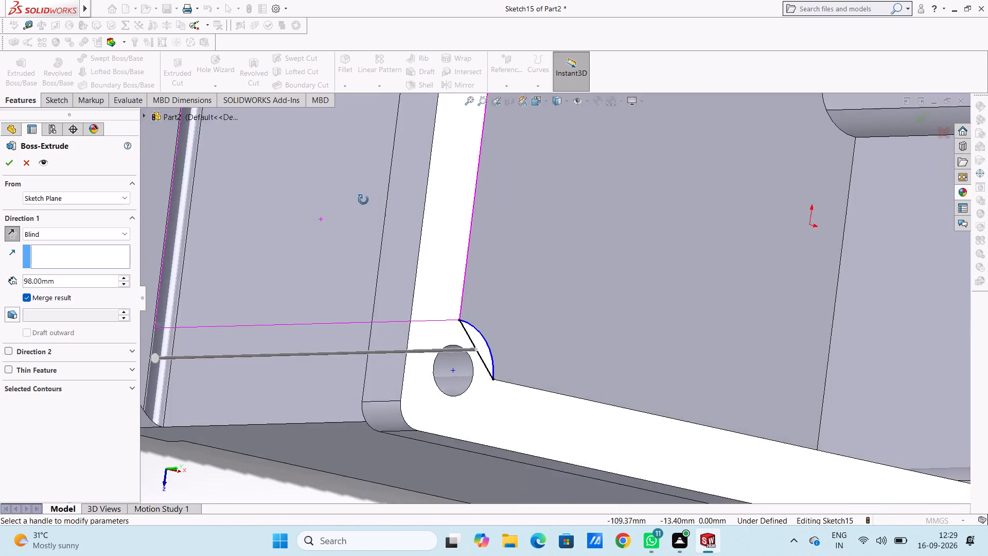
pyautogui.moveTo(363, 200); pyautogui.dragTo(337, 214, button='middle')
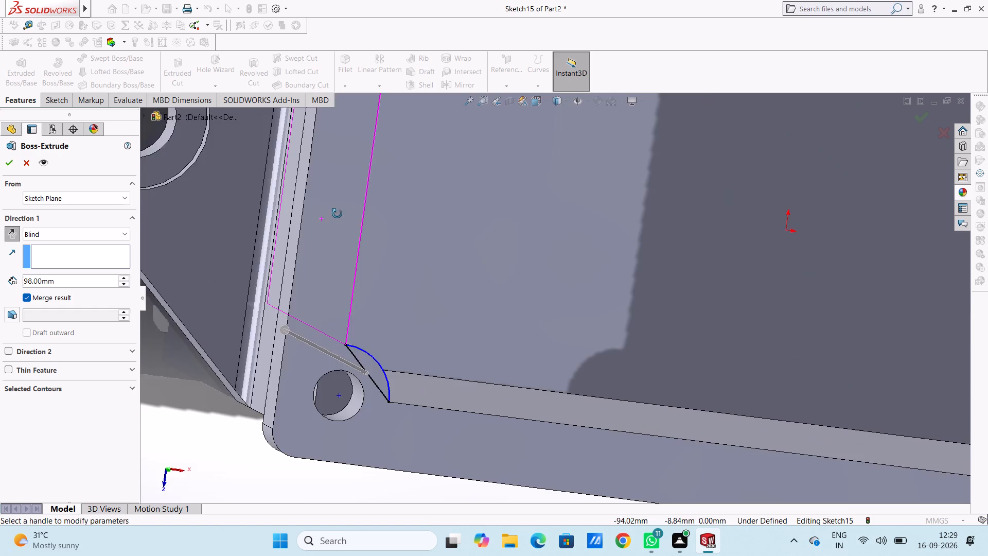
pyautogui.moveTo(337, 214); pyautogui.dragTo(324, 196, button='middle')
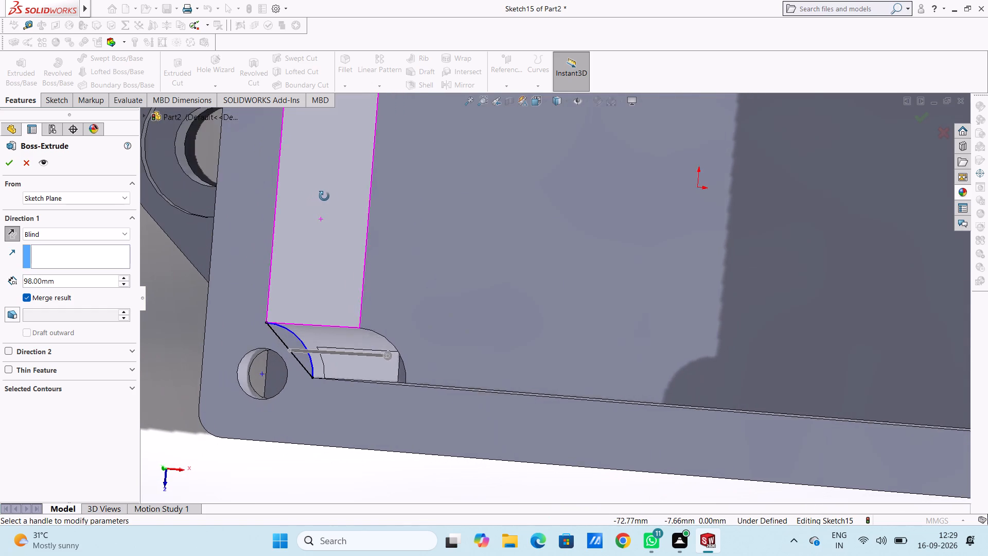
pyautogui.moveTo(324, 196); pyautogui.dragTo(492, 38, button='middle')
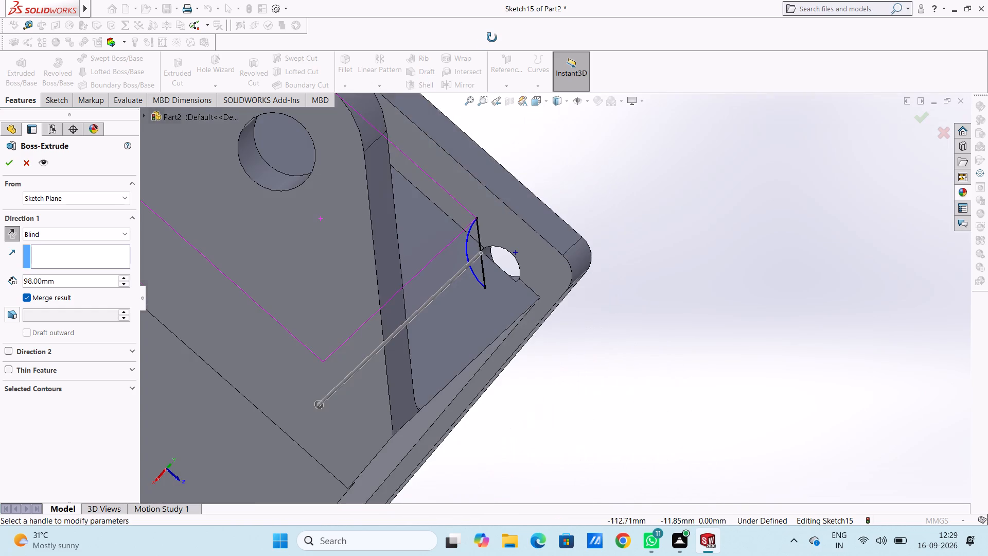
pyautogui.moveTo(492, 38); pyautogui.dragTo(386, 108, button='middle')
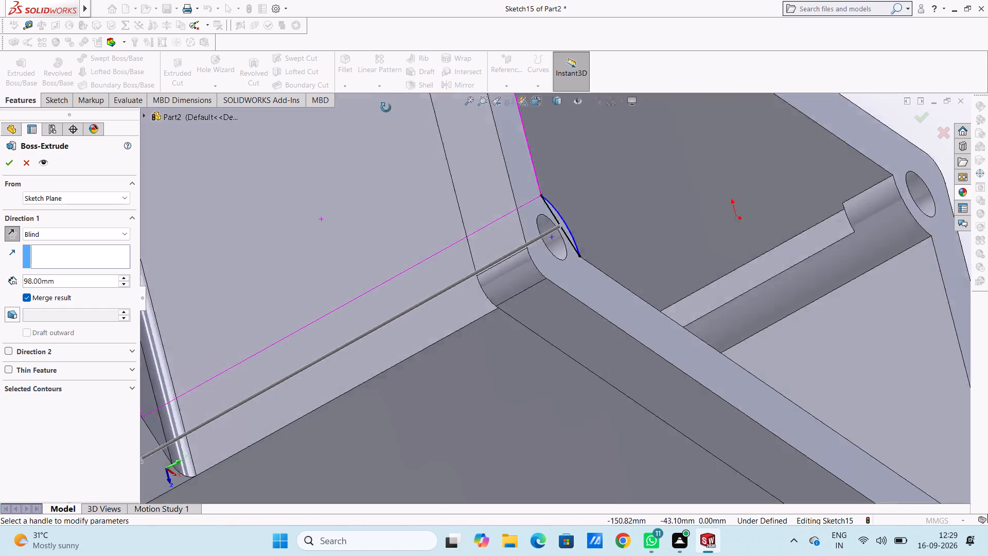
pyautogui.moveTo(386, 108); pyautogui.dragTo(314, 158, button='middle')
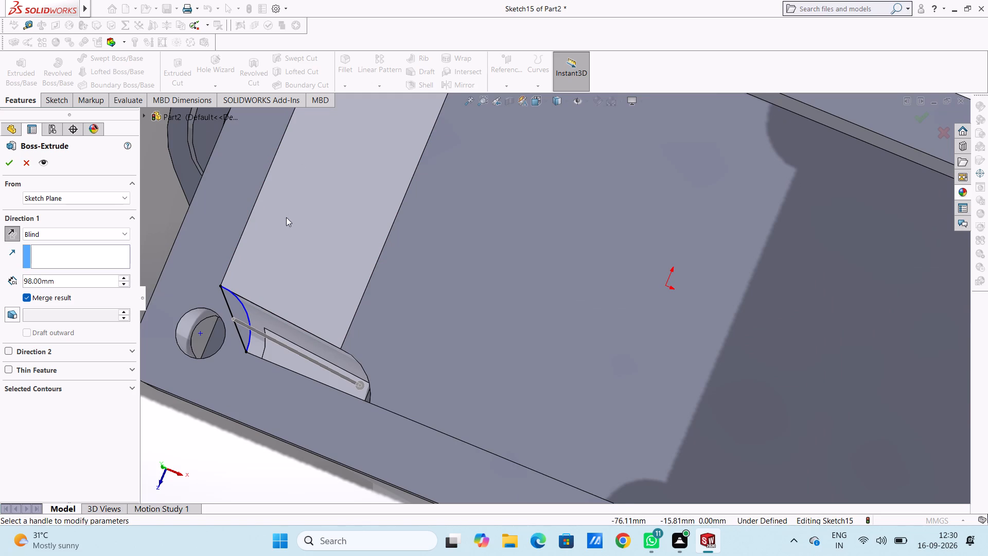
pyautogui.click(228, 305)
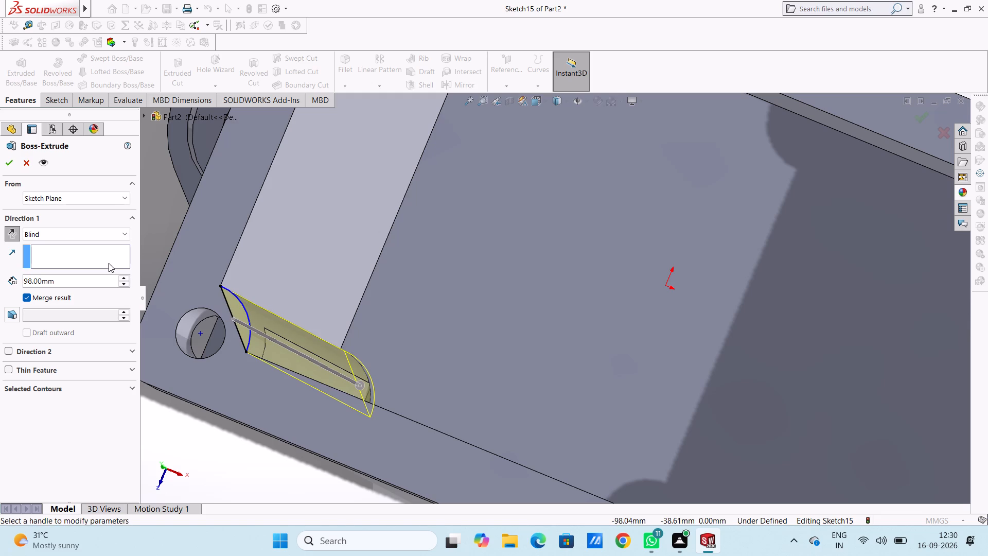
pyautogui.click(27, 296)
pyautogui.click(11, 163)
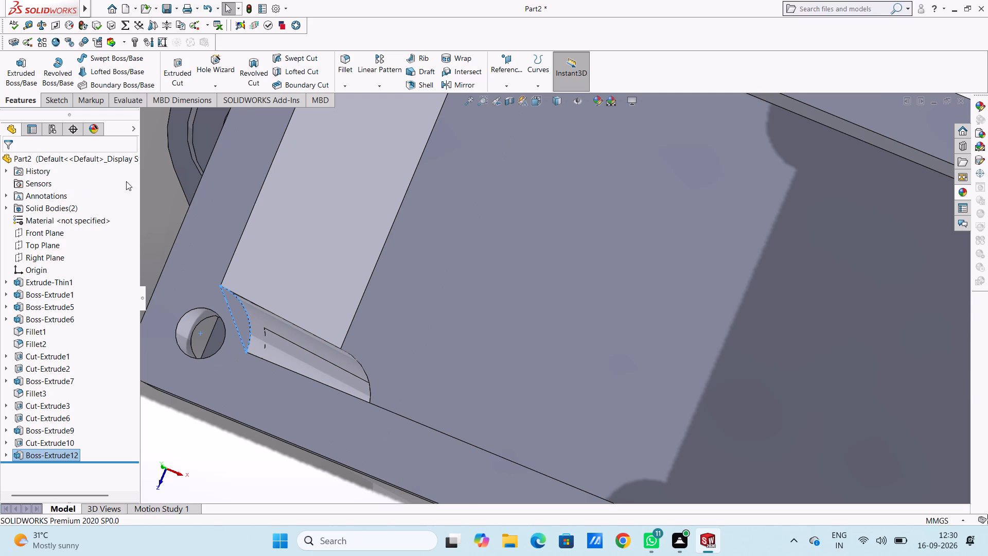
# Examine the new corner post and the cavity's other corner posts from several angles and in isometric view.
pyautogui.click(158, 198)
pyautogui.moveTo(161, 196); pyautogui.dragTo(168, 245, button='middle')
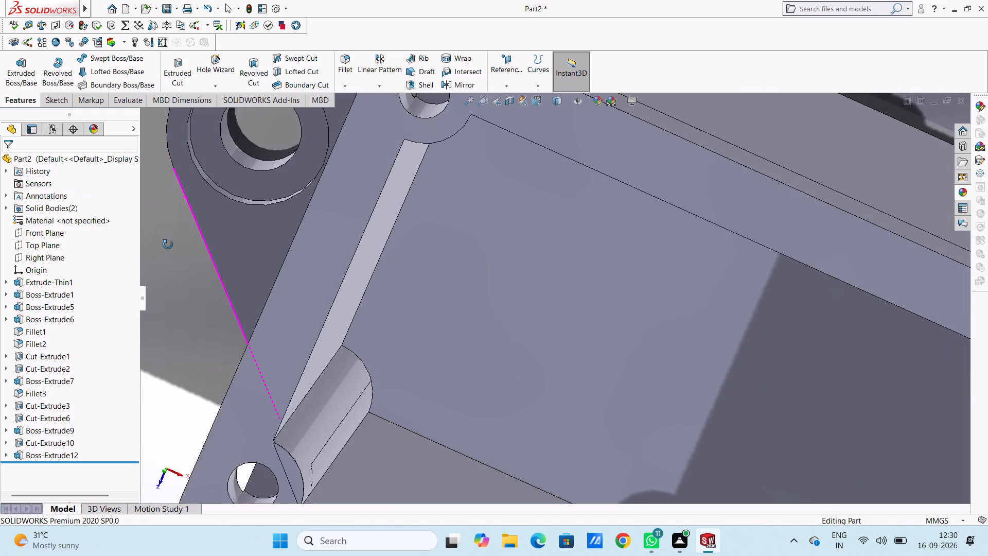
pyautogui.moveTo(168, 245); pyautogui.dragTo(145, 217, button='middle')
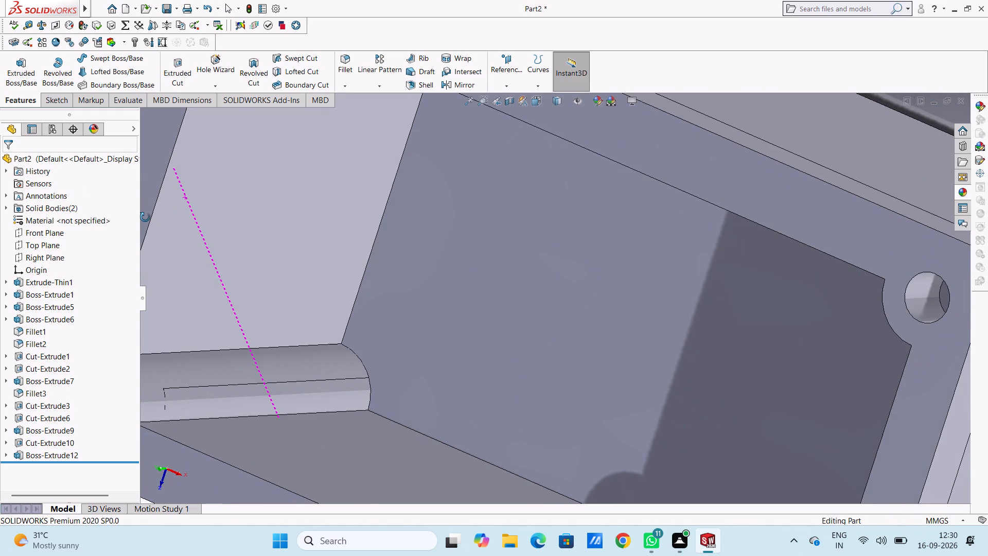
pyautogui.moveTo(145, 217); pyautogui.dragTo(164, 217, button='middle')
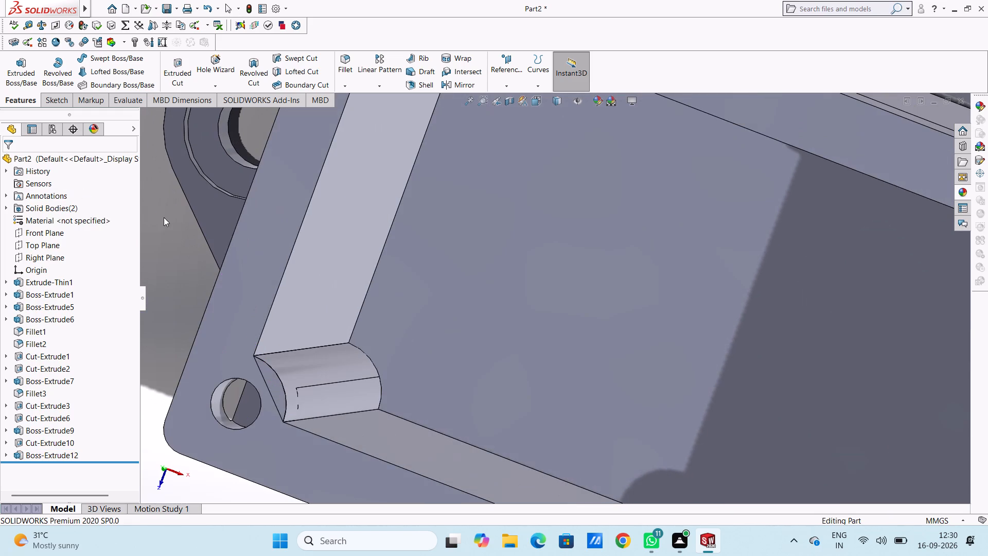
pyautogui.scroll(-2, 250, 295)
pyautogui.scroll(5, 250, 301)
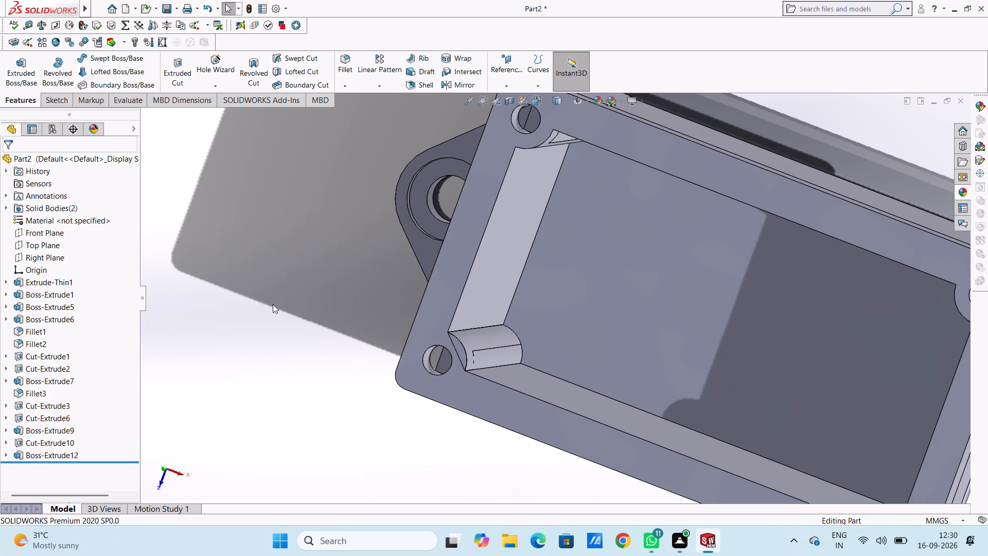
pyautogui.hotkey('ctrl', '7')
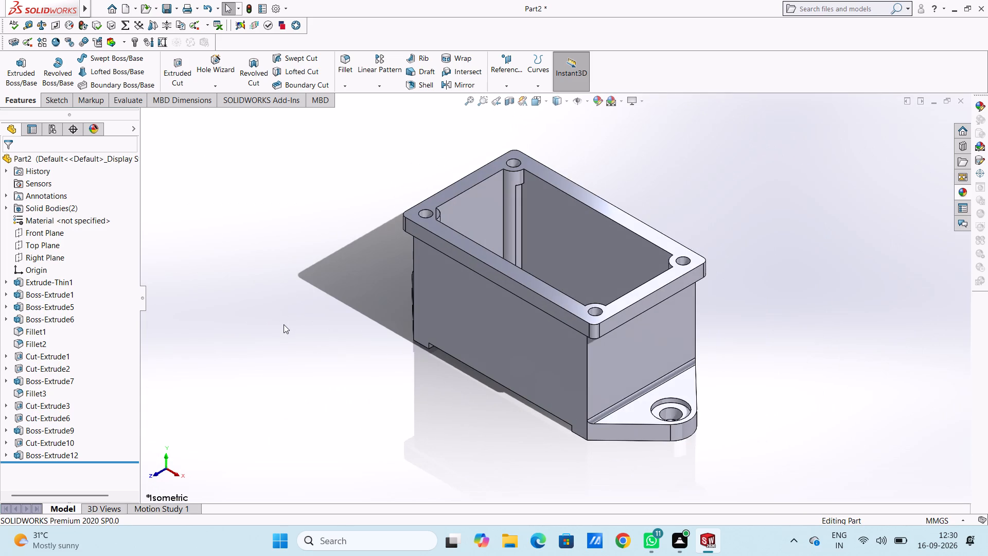
pyautogui.scroll(-1, 522, 217)
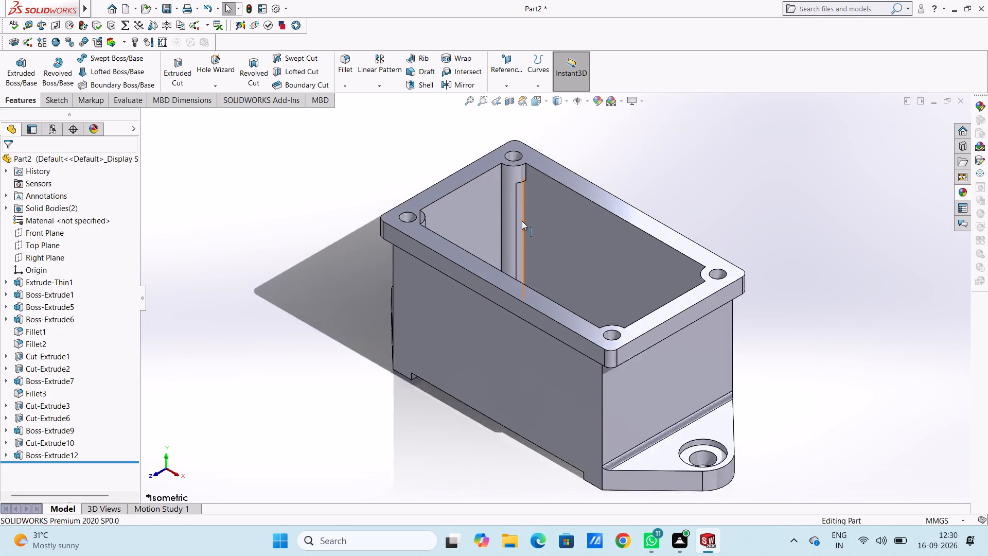
pyautogui.scroll(-4, 522, 221)
pyautogui.moveTo(513, 229); pyautogui.dragTo(491, 241, button='middle')
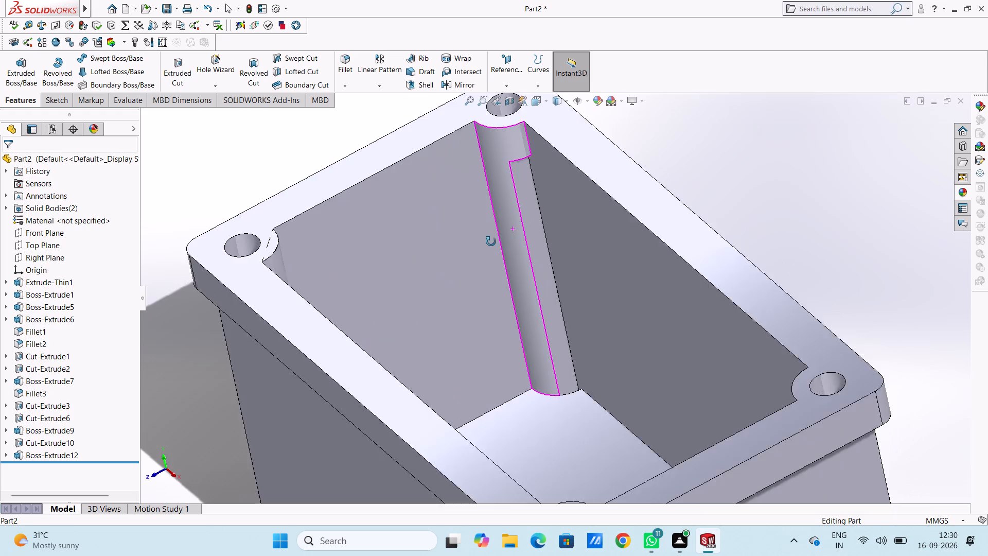
pyautogui.moveTo(491, 241); pyautogui.dragTo(507, 235, button='middle')
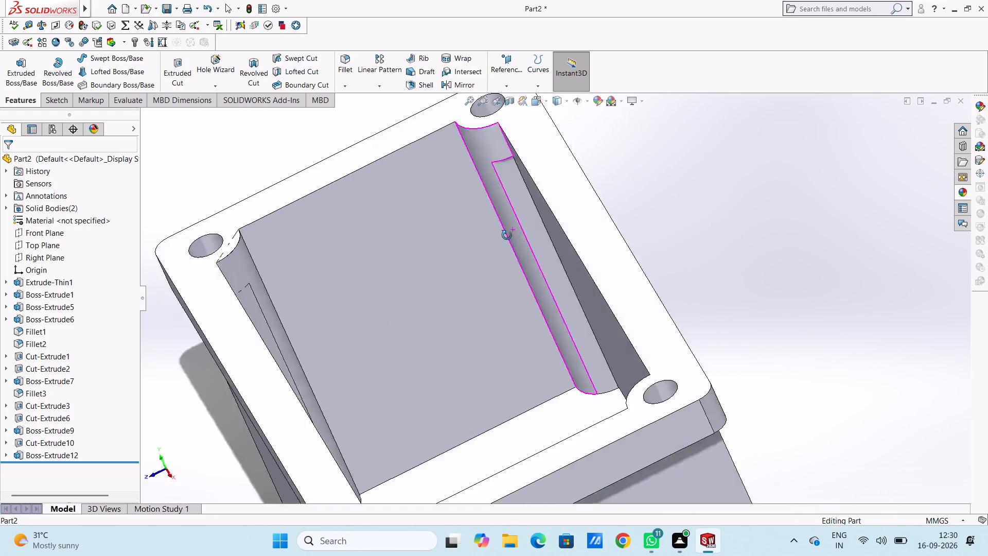
pyautogui.moveTo(507, 235); pyautogui.dragTo(490, 166, button='middle')
pyautogui.scroll(-4, 545, 150)
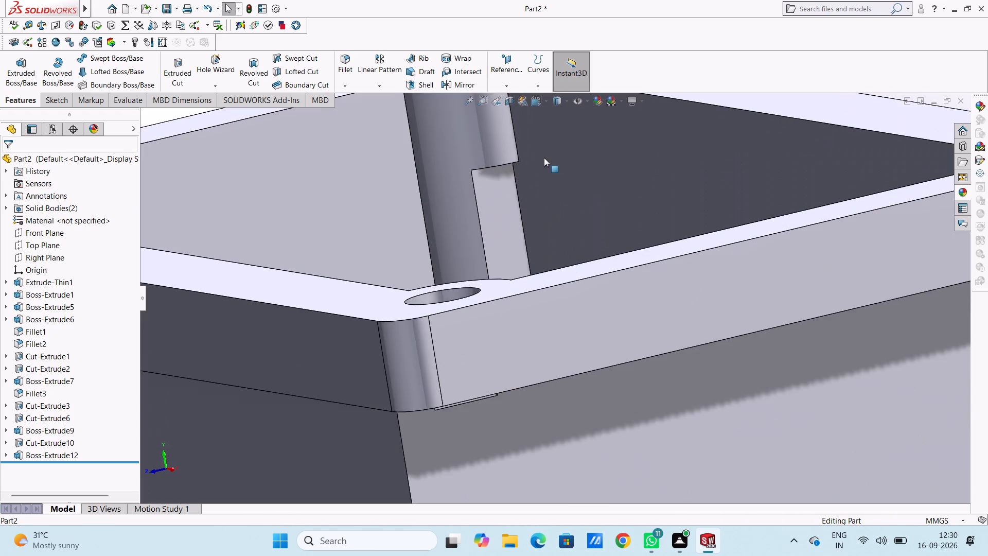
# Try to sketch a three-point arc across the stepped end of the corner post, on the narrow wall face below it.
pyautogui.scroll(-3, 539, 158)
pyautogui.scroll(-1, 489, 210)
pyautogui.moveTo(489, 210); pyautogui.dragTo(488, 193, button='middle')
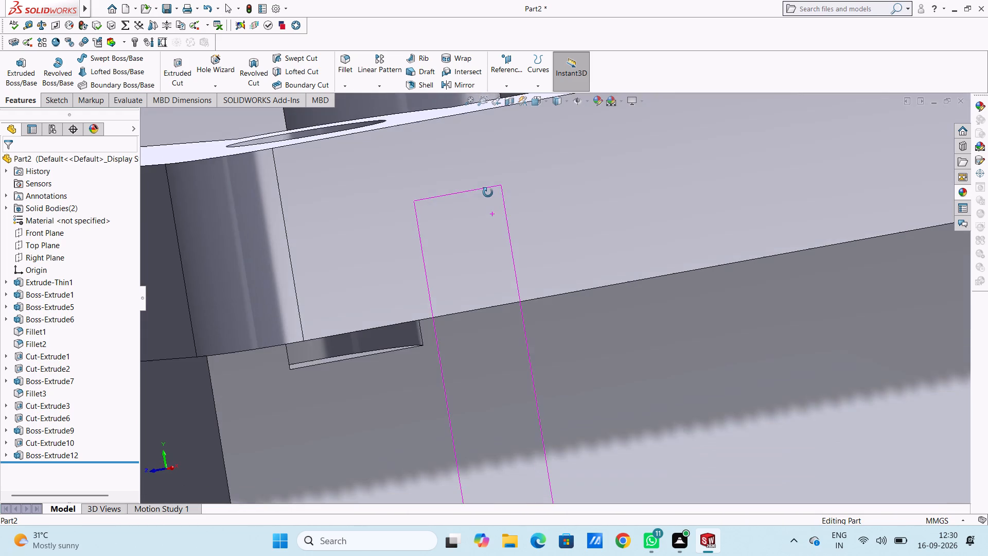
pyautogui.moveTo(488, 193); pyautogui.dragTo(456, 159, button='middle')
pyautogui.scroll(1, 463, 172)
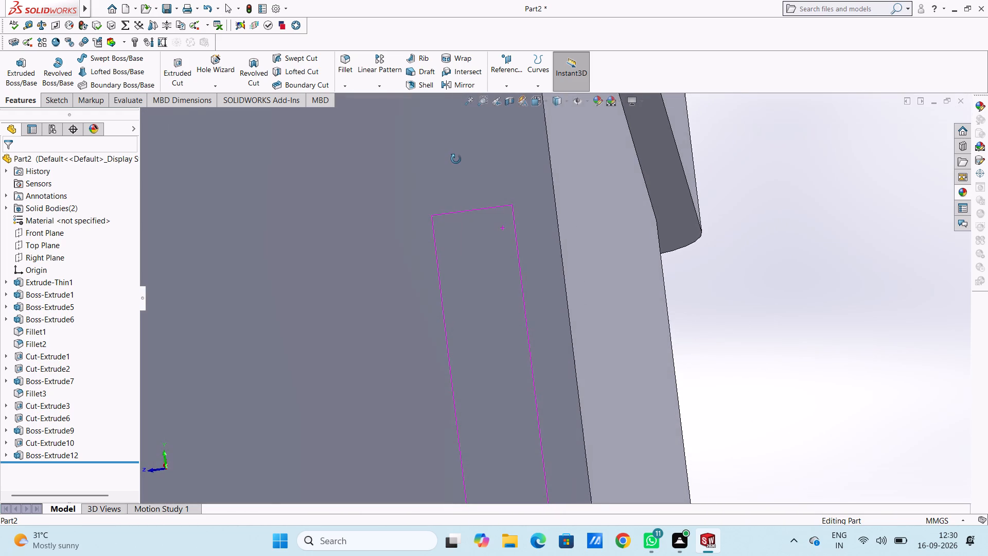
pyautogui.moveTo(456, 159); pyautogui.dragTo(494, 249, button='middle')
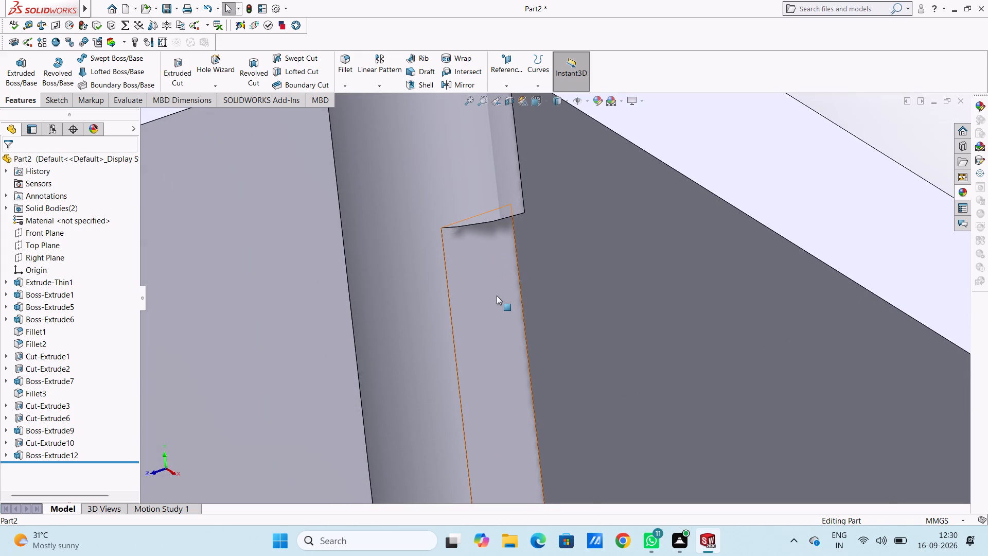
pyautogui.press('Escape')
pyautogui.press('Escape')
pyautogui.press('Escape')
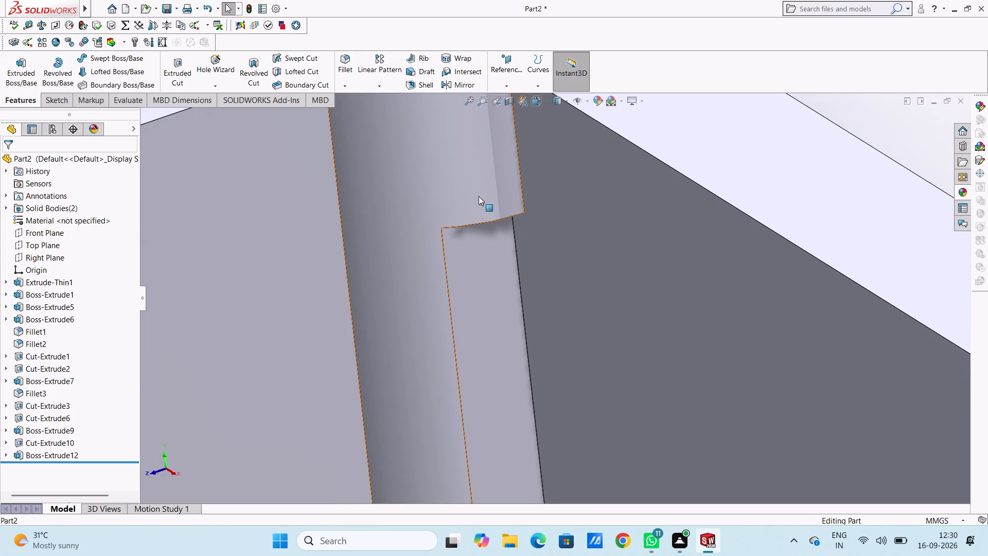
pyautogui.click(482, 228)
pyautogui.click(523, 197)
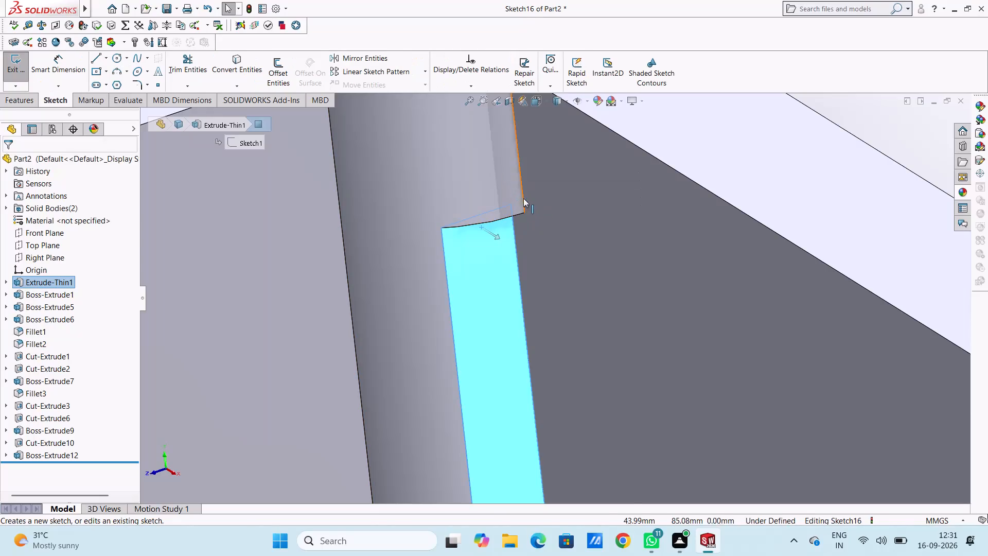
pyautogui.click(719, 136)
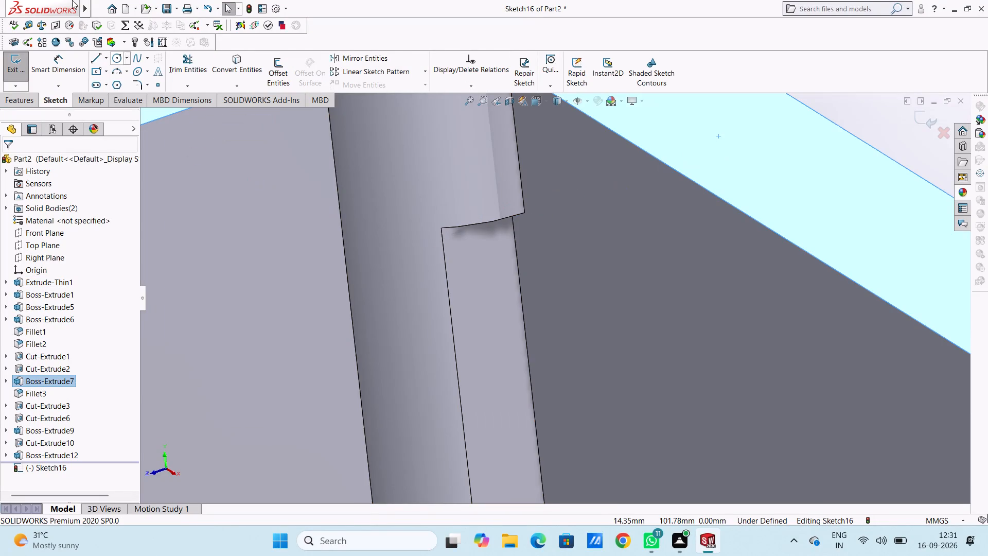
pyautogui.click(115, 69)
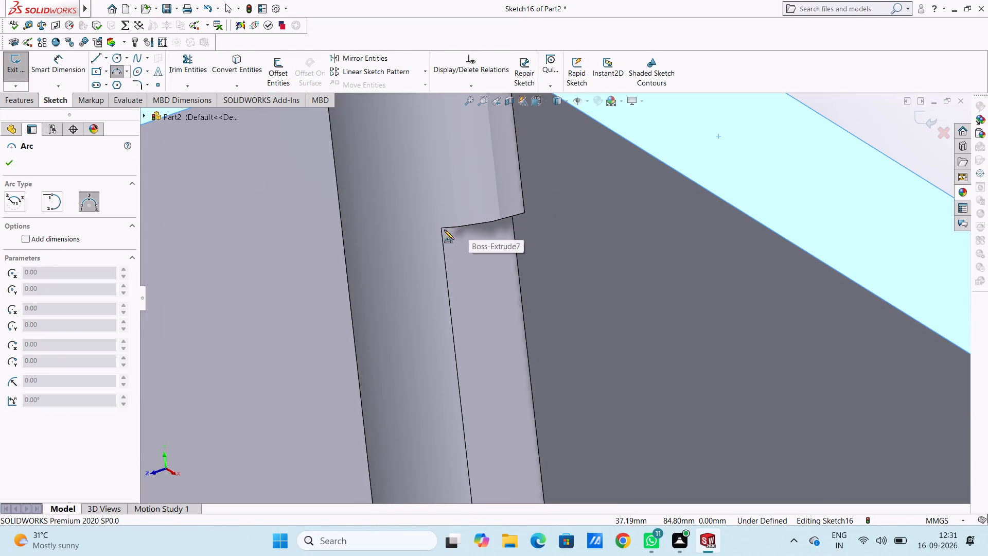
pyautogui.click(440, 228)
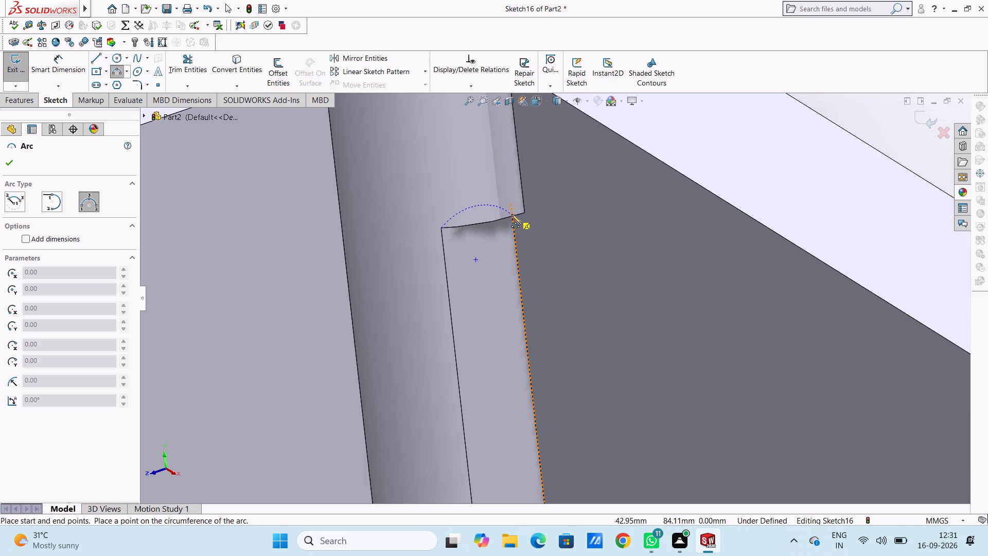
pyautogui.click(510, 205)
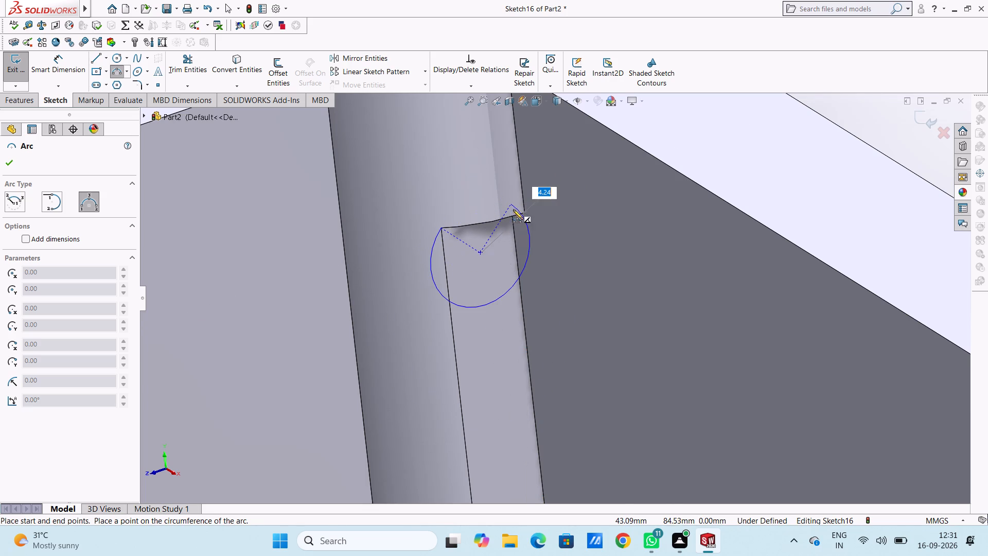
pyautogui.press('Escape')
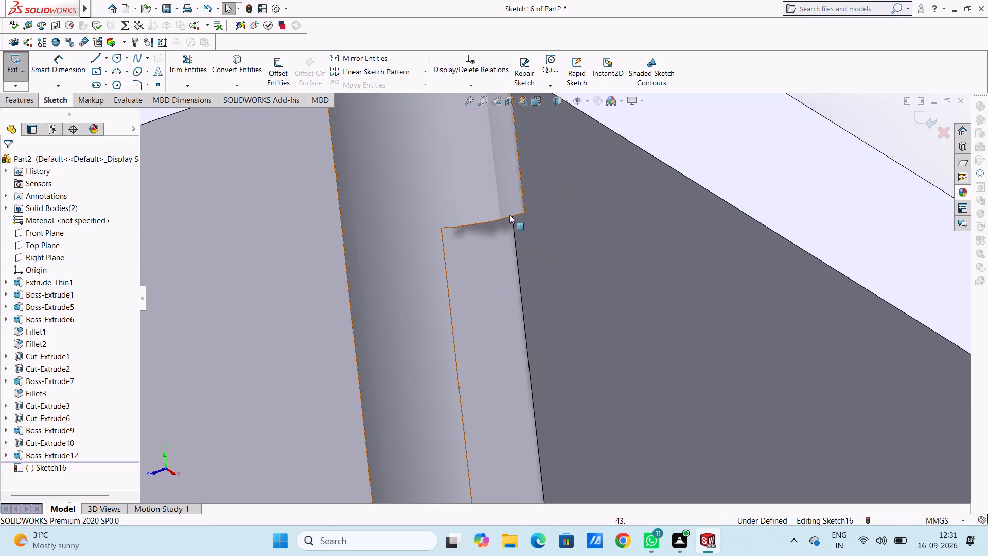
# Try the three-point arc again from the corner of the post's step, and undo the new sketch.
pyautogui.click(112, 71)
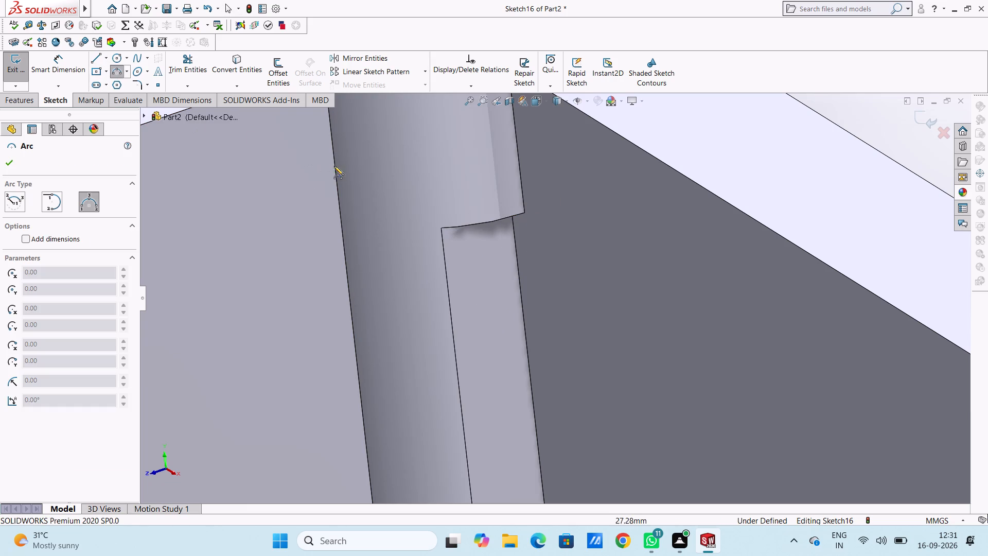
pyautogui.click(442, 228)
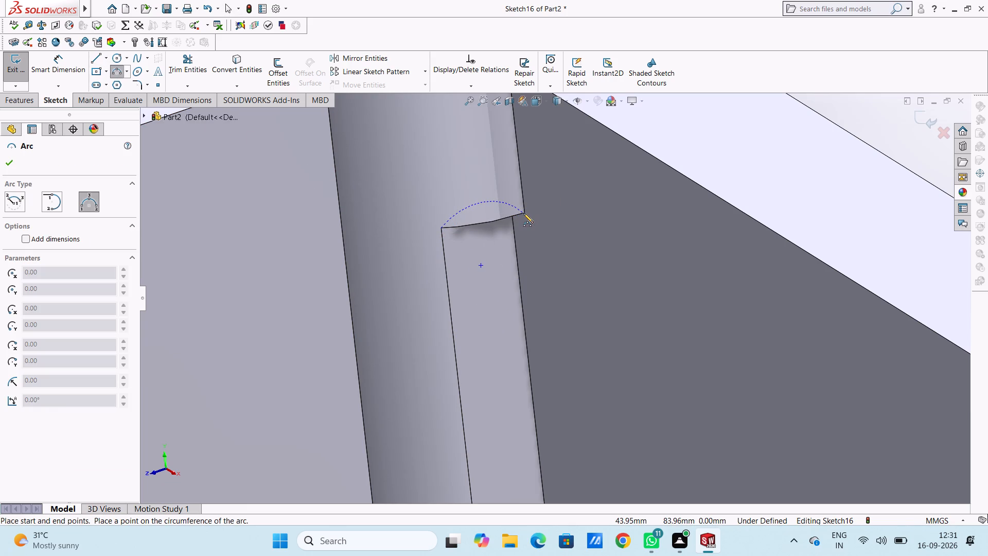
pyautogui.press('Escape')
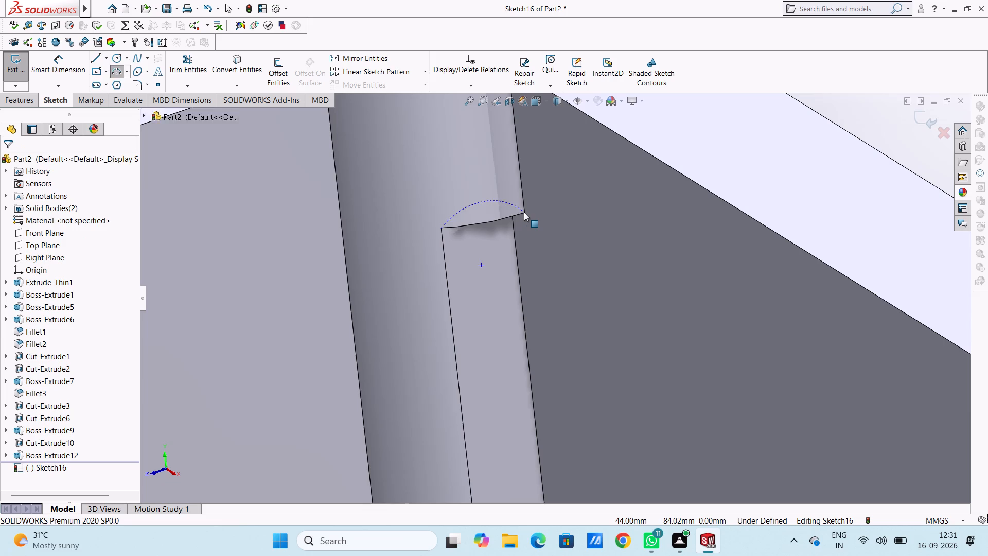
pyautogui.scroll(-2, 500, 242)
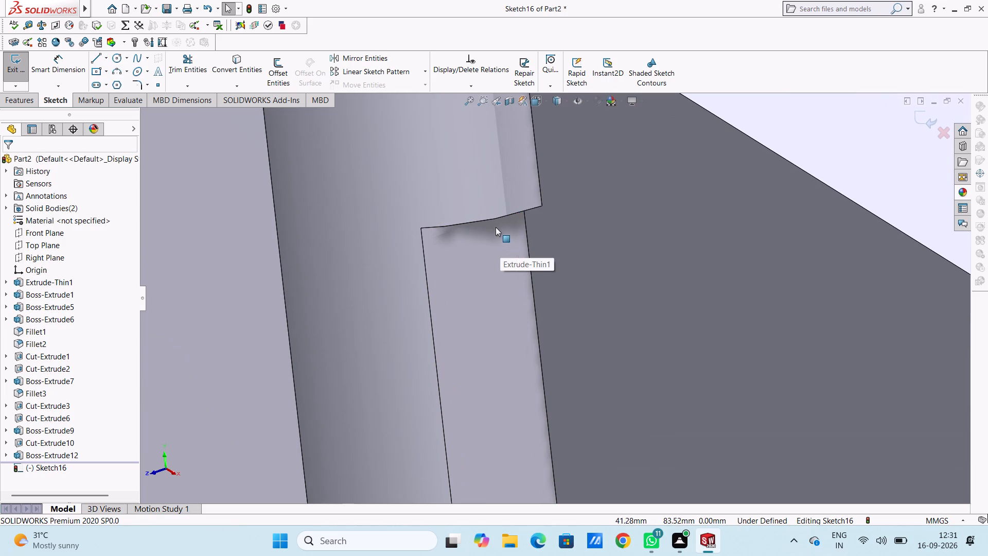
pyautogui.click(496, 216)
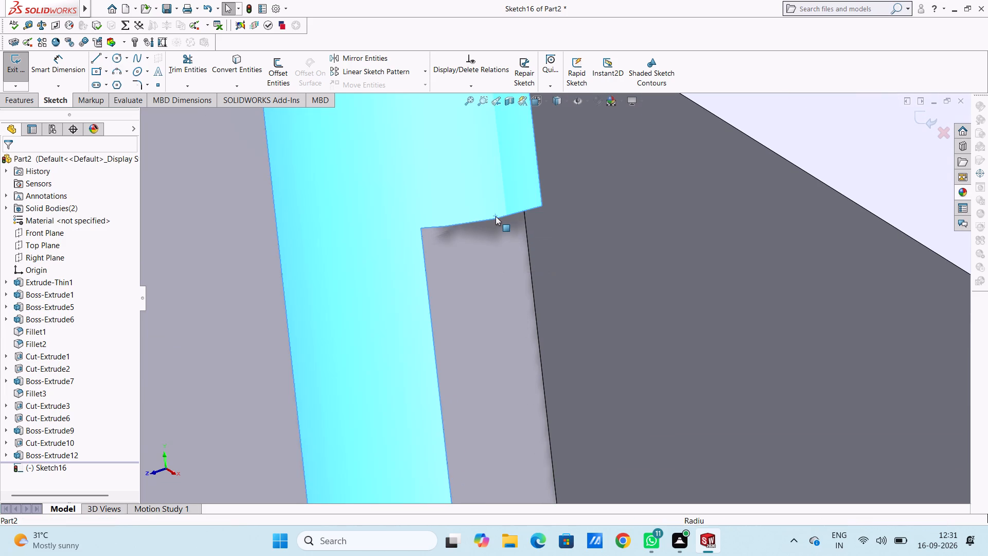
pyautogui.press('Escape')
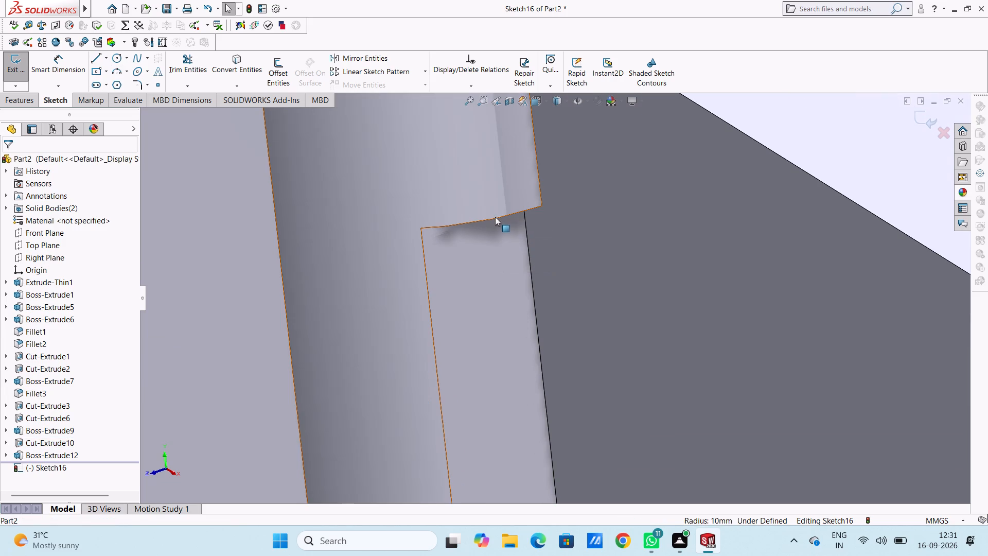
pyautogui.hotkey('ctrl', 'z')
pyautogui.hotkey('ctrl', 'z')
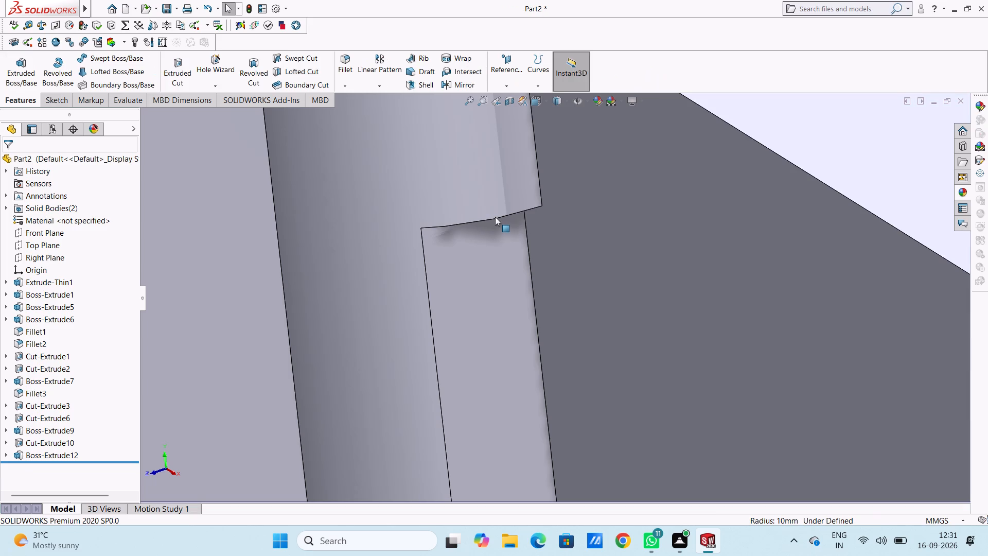
# Inspect the curved edge at the corner post's step and the faces next to it.
pyautogui.click(493, 219)
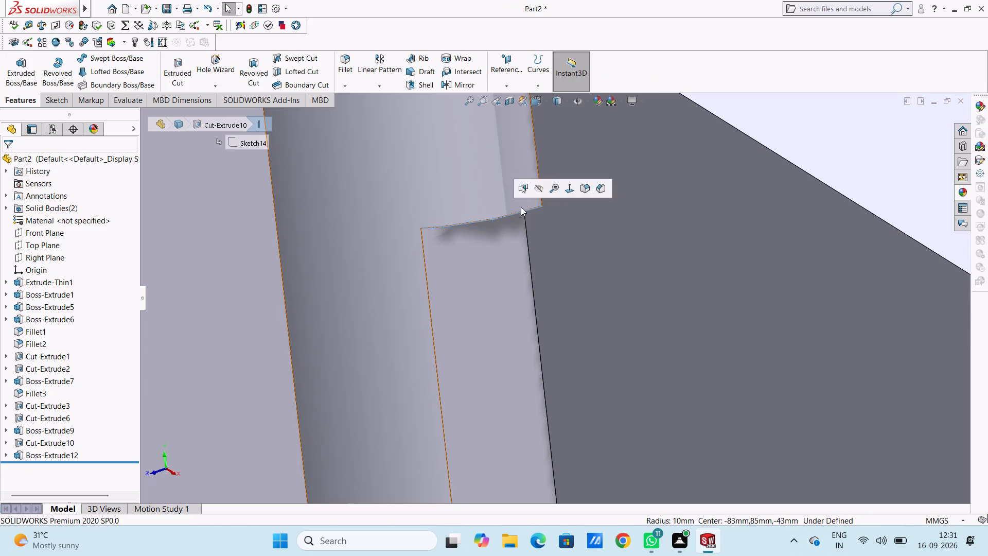
pyautogui.click(517, 233)
pyautogui.press('Escape')
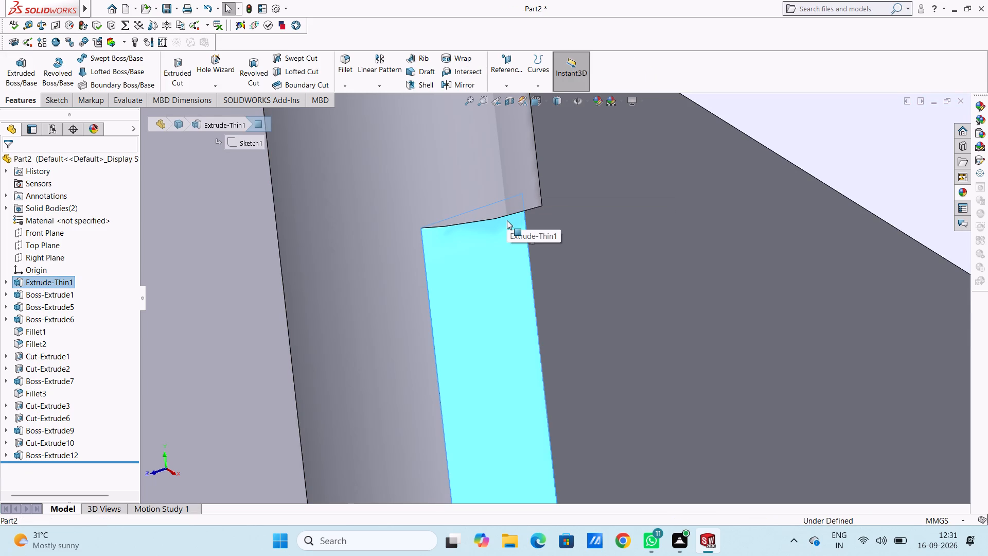
pyautogui.press('Escape')
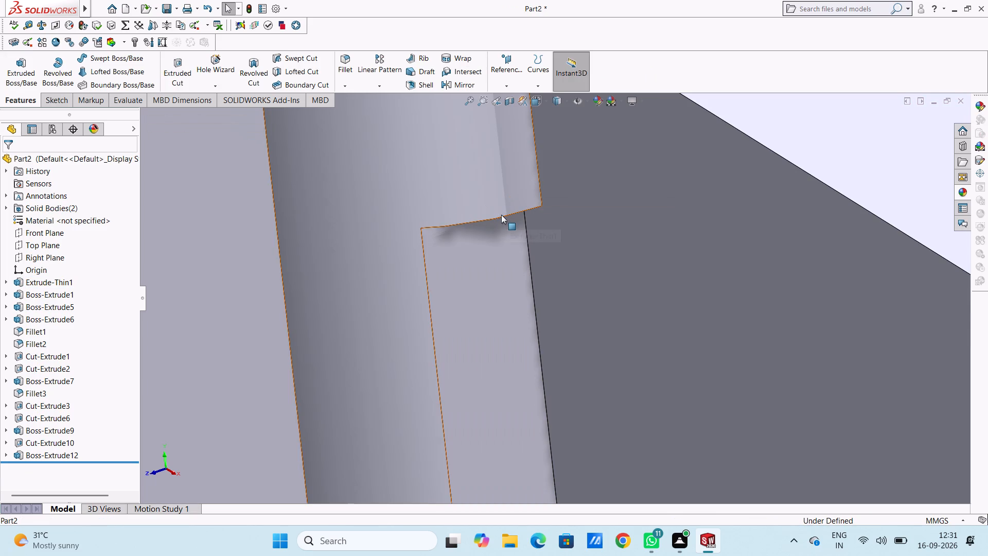
pyautogui.click(501, 217)
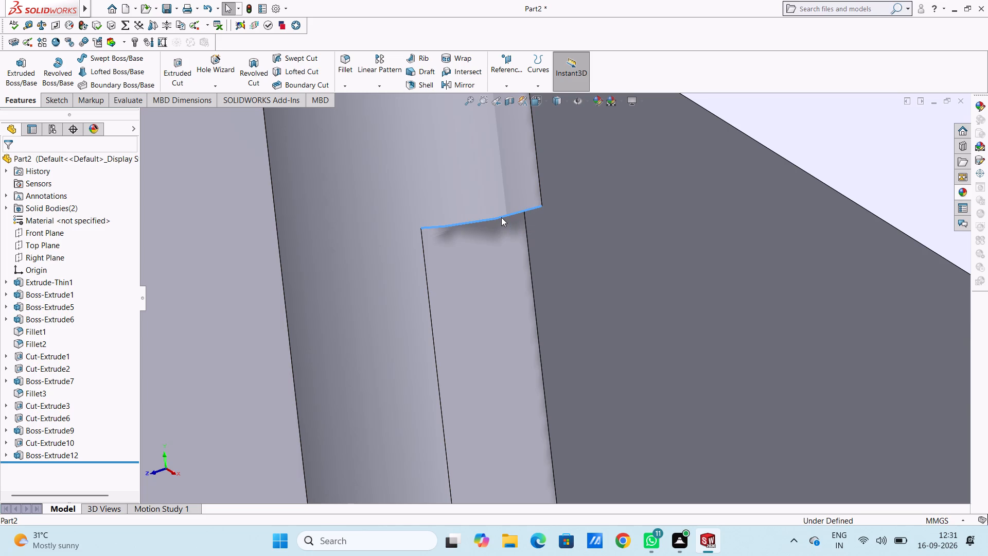
pyautogui.press('Escape')
pyautogui.press('Escape')
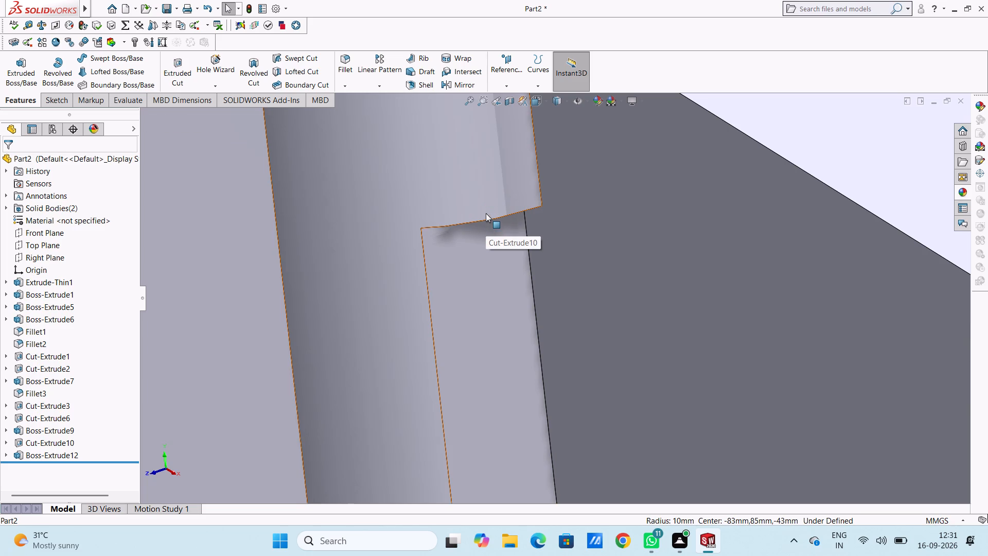
pyautogui.click(486, 213)
pyautogui.press('Escape')
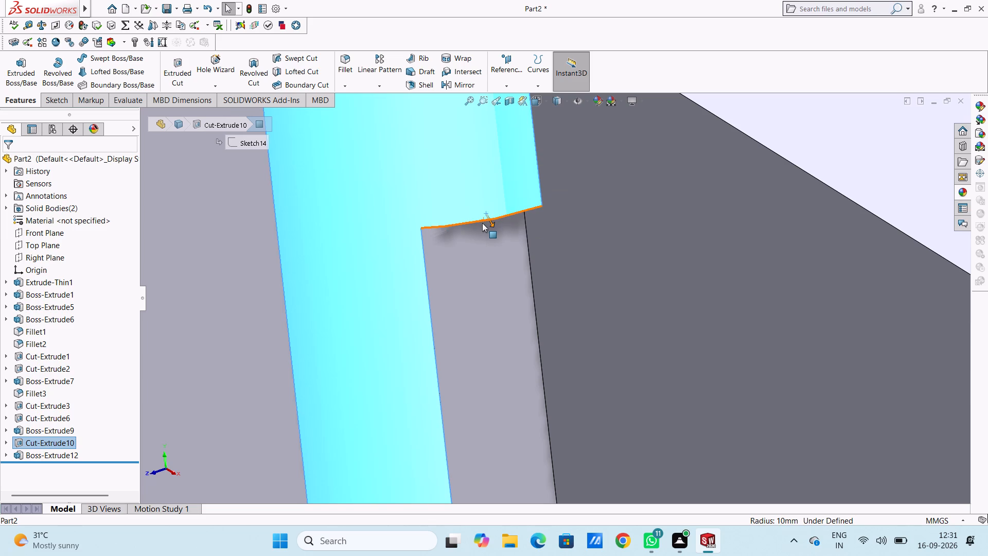
pyautogui.press('Escape')
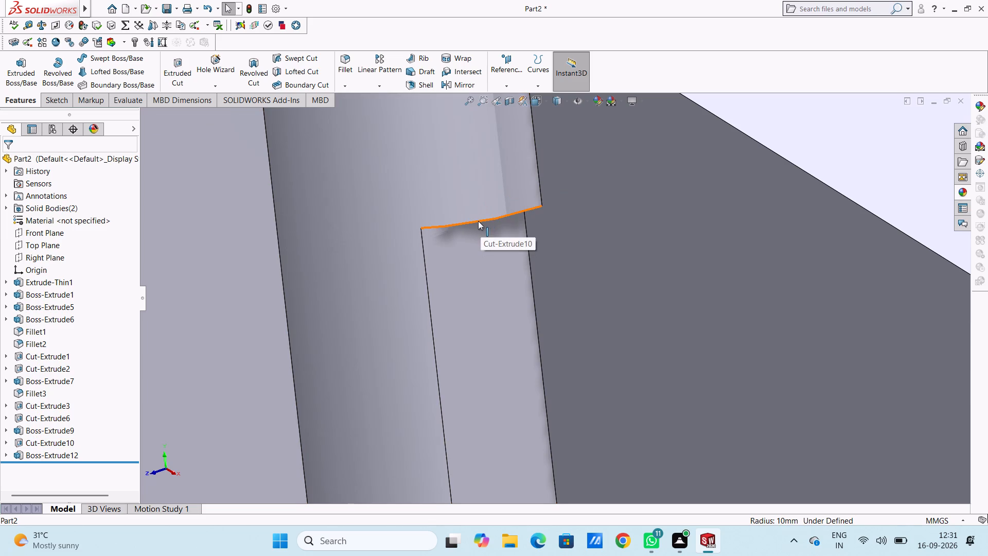
pyautogui.click(478, 221)
pyautogui.press('Escape')
pyautogui.press('Escape')
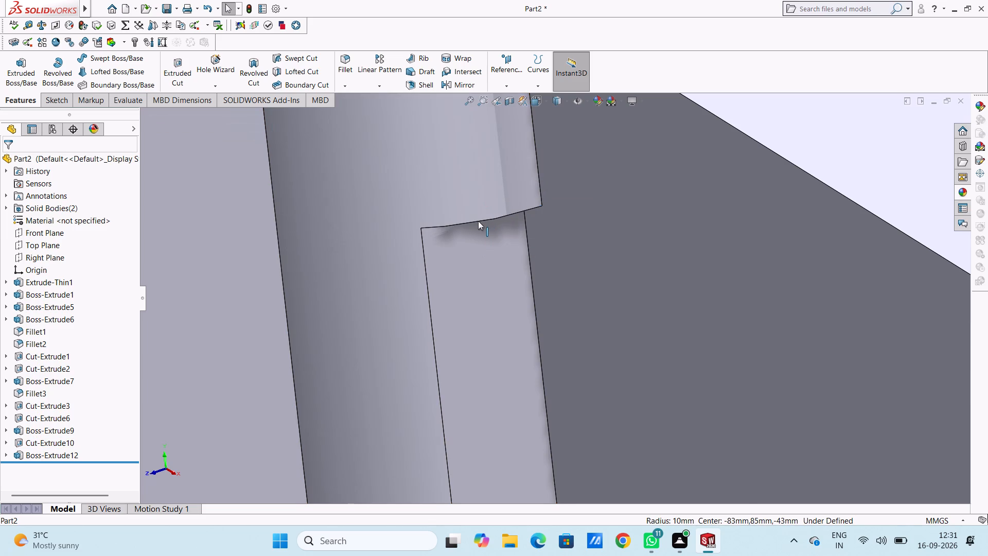
# Examine the cavity's corner posts and the stepped post beneath the top plate's corner hole from several angles.
pyautogui.scroll(-3, 478, 221)
pyautogui.scroll(10, 478, 221)
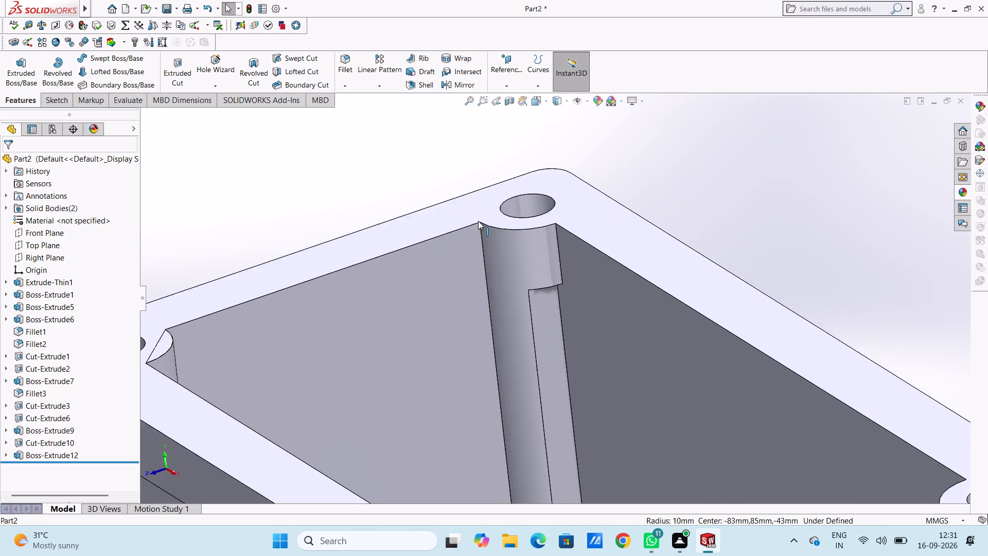
pyautogui.scroll(3, 478, 221)
pyautogui.scroll(-1, 478, 221)
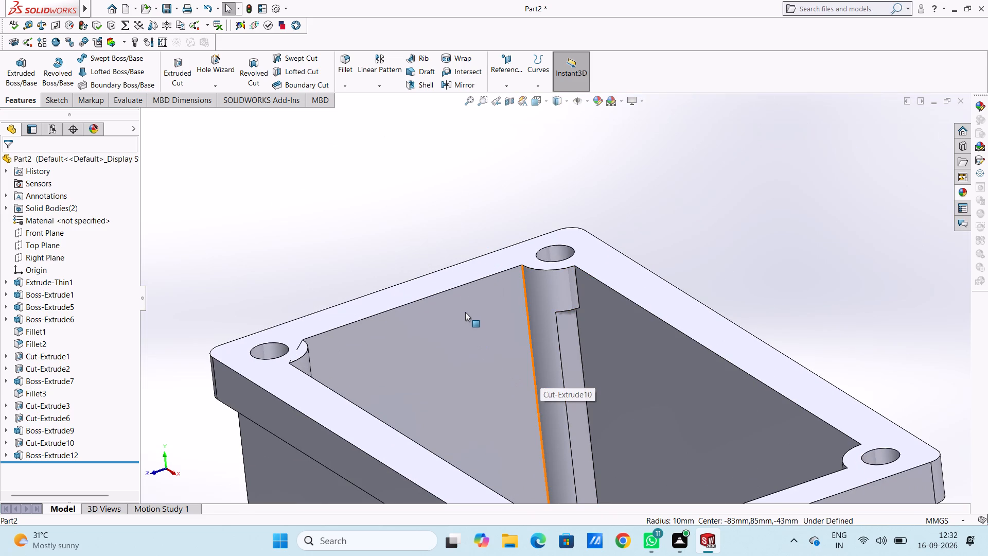
pyautogui.moveTo(465, 312); pyautogui.dragTo(456, 395, button='middle')
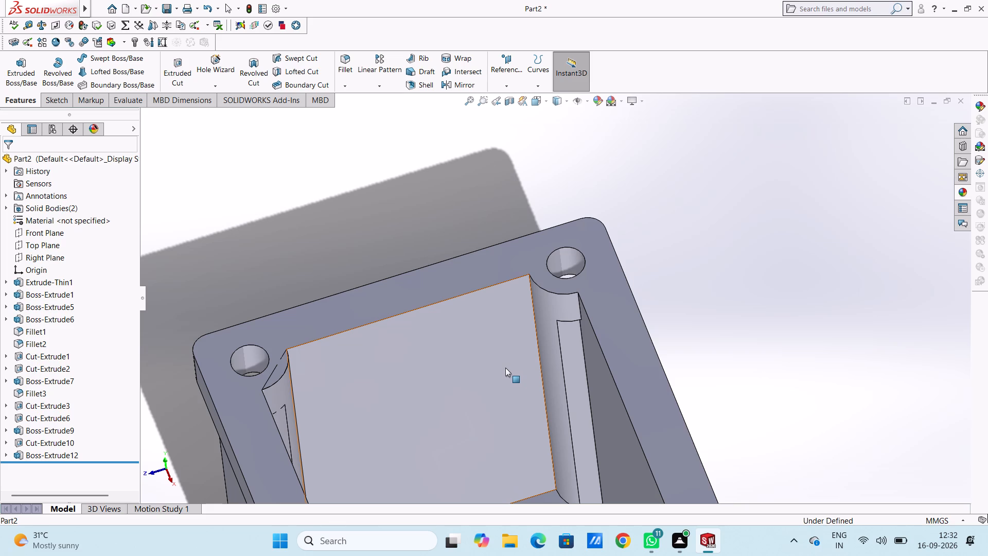
pyautogui.moveTo(507, 374); pyautogui.dragTo(522, 409, button='middle')
pyautogui.scroll(-1, 511, 383)
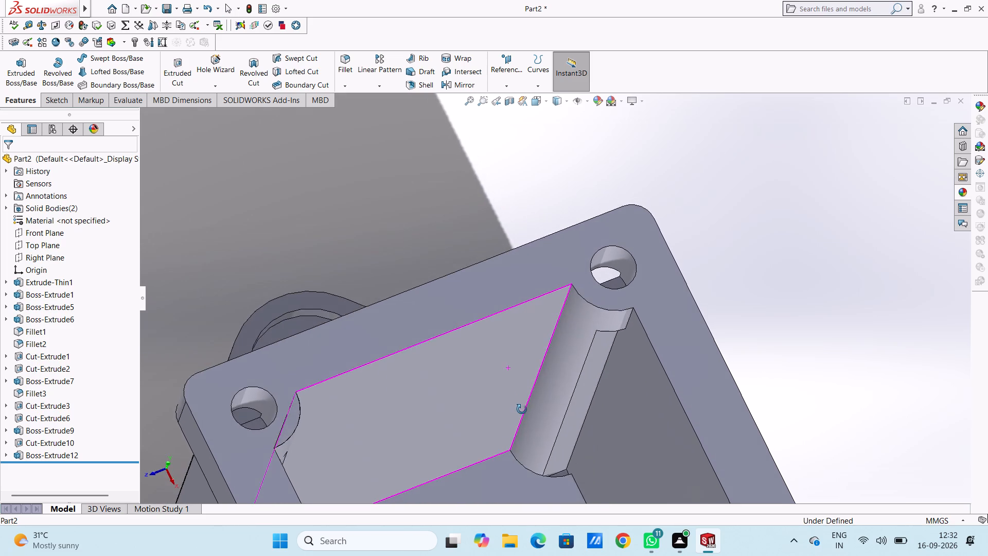
pyautogui.moveTo(522, 409); pyautogui.dragTo(520, 415, button='middle')
pyautogui.scroll(-7, 610, 318)
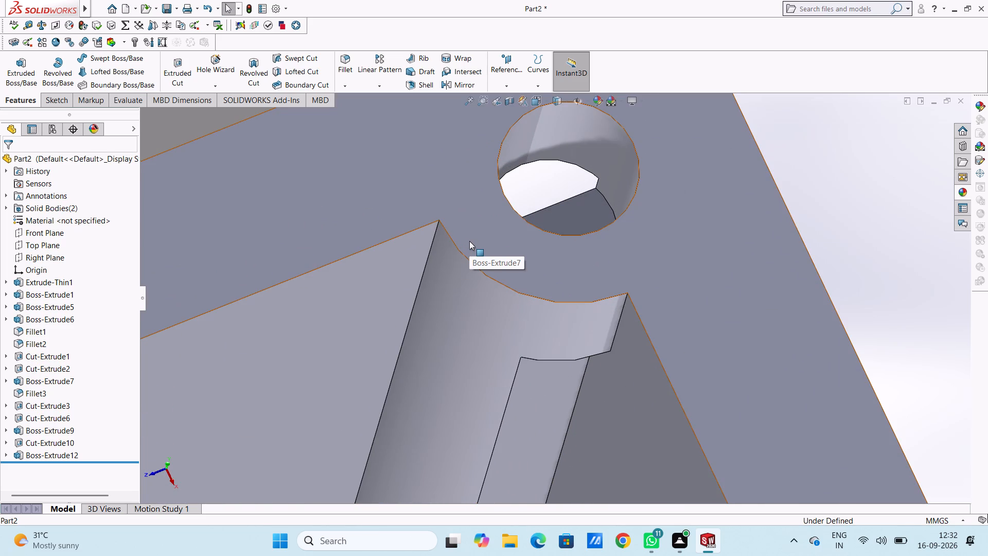
# Start a sketch on the top plate's upper face and trace the cavity's back-left corner post with a 10 mm radius three-point arc.
pyautogui.hotkey('ctrl', '5')
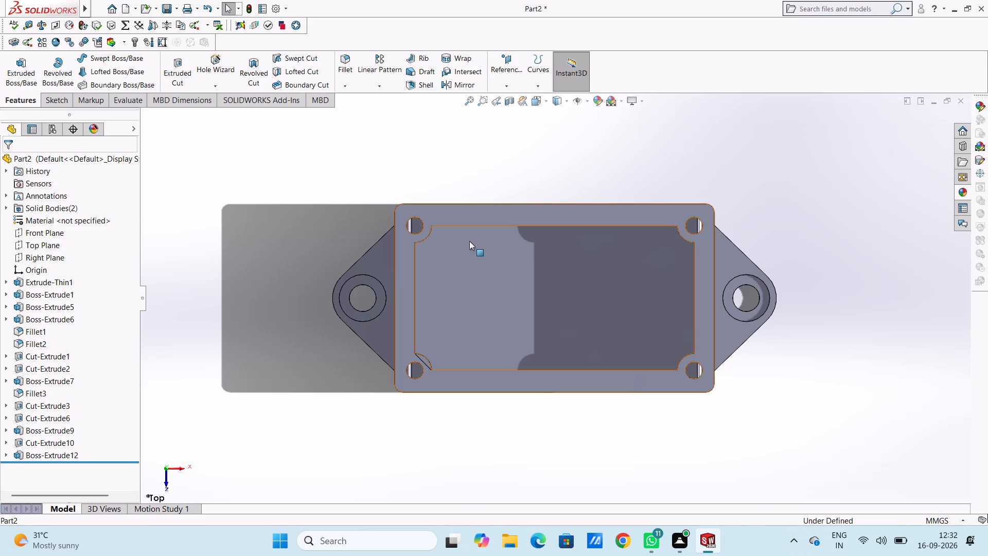
pyautogui.scroll(-3, 489, 280)
pyautogui.click(416, 162)
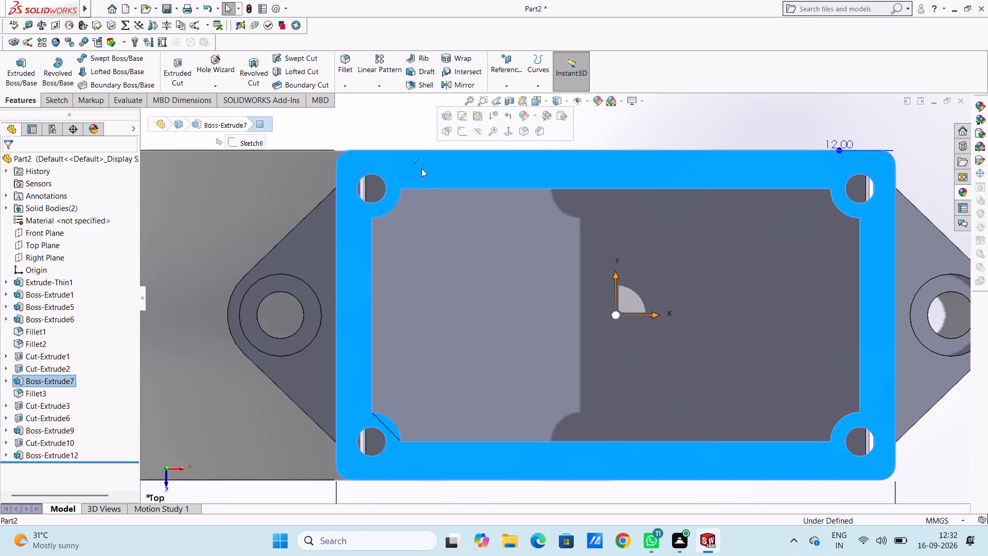
pyautogui.click(464, 133)
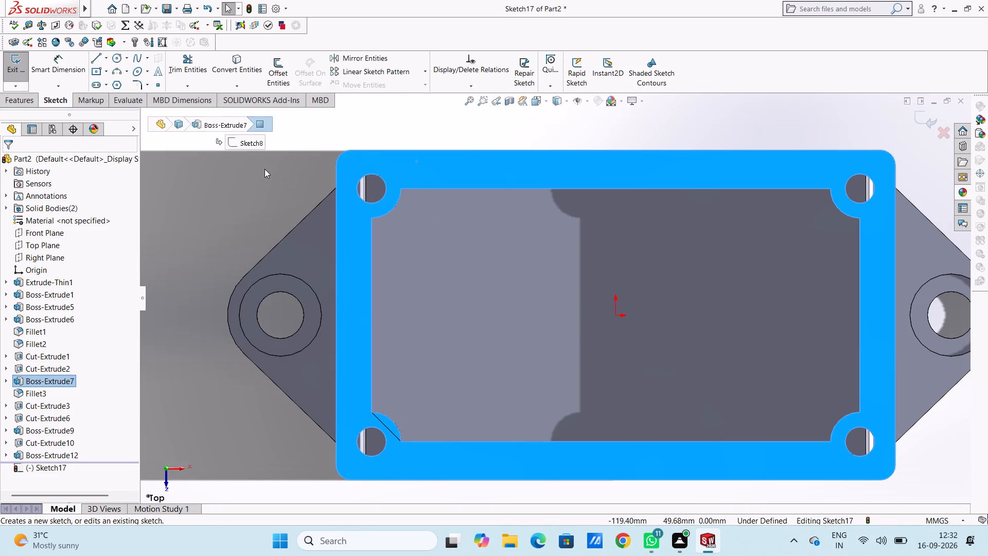
pyautogui.click(264, 169)
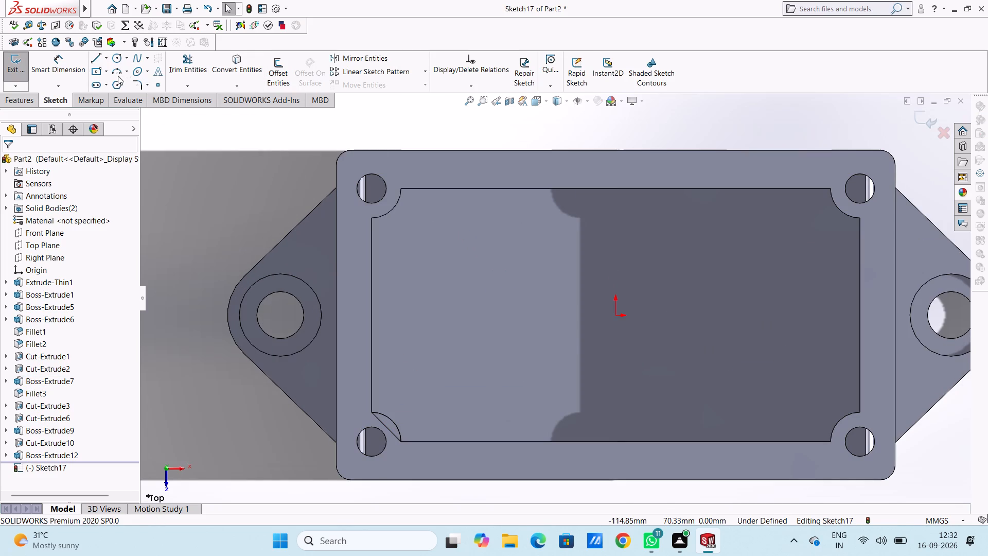
pyautogui.click(115, 70)
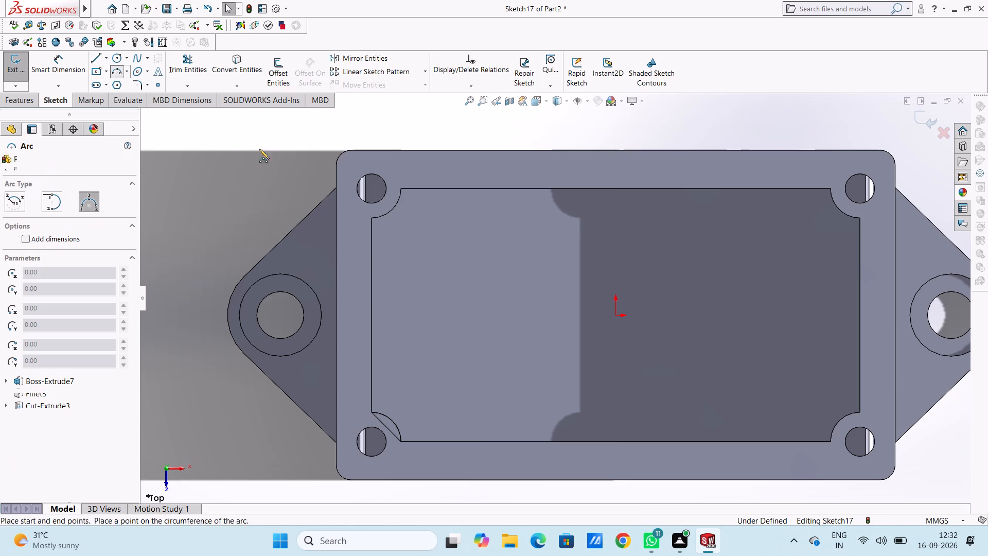
pyautogui.click(401, 188)
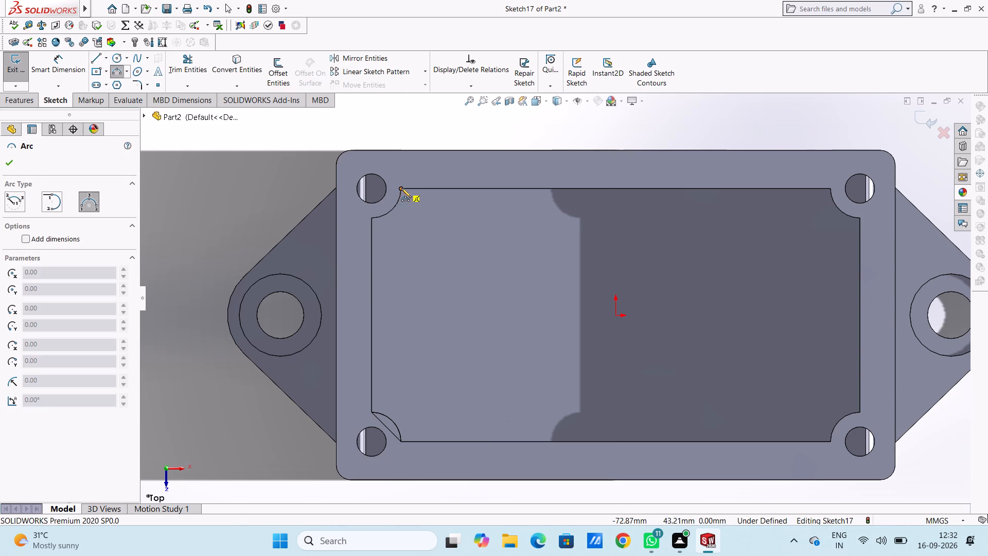
pyautogui.click(373, 218)
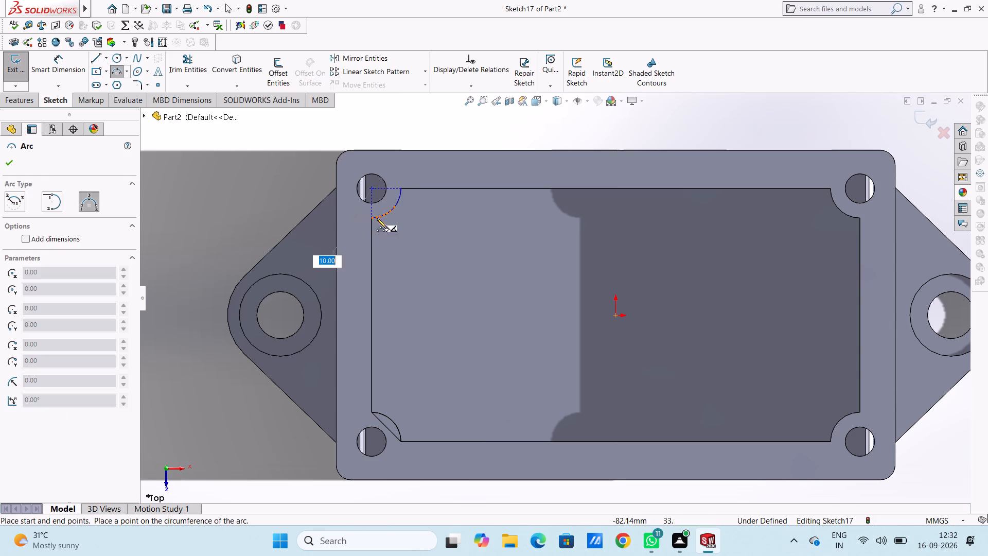
pyautogui.click(390, 215)
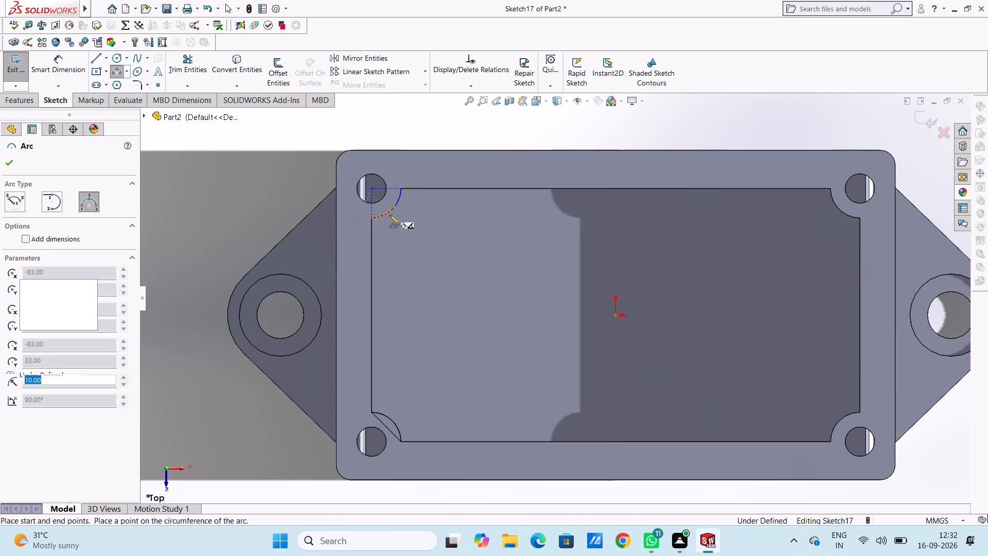
# Trace the back-right and front-right corner posts' curved edges with matching 10 mm radius three-point arcs.
pyautogui.click(831, 188)
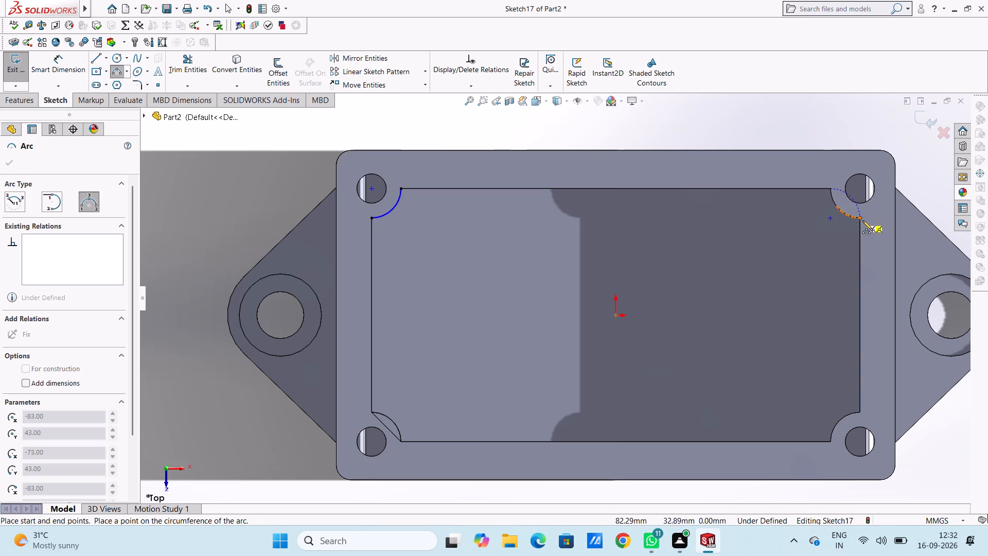
pyautogui.click(859, 216)
pyautogui.click(855, 218)
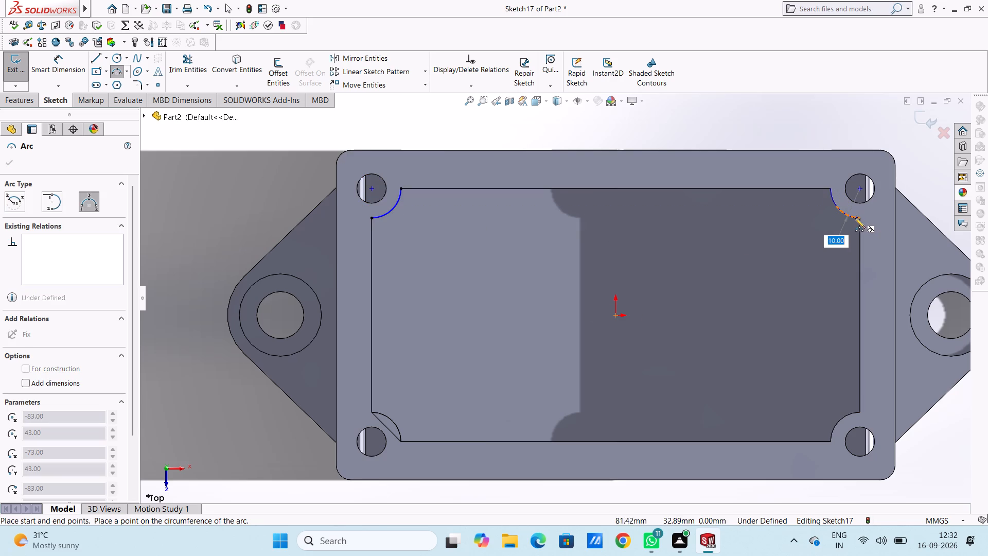
pyautogui.click(861, 412)
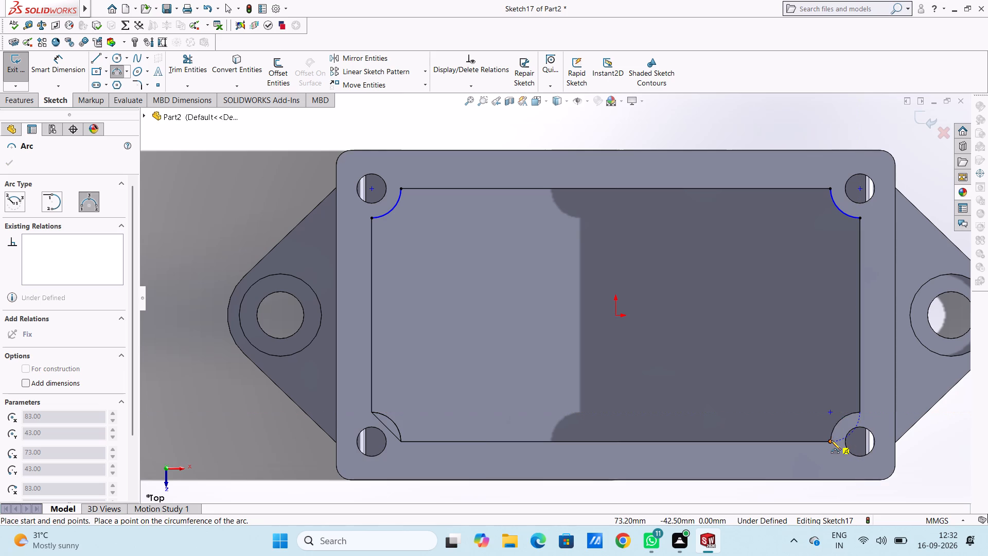
pyautogui.click(830, 440)
pyautogui.click(830, 435)
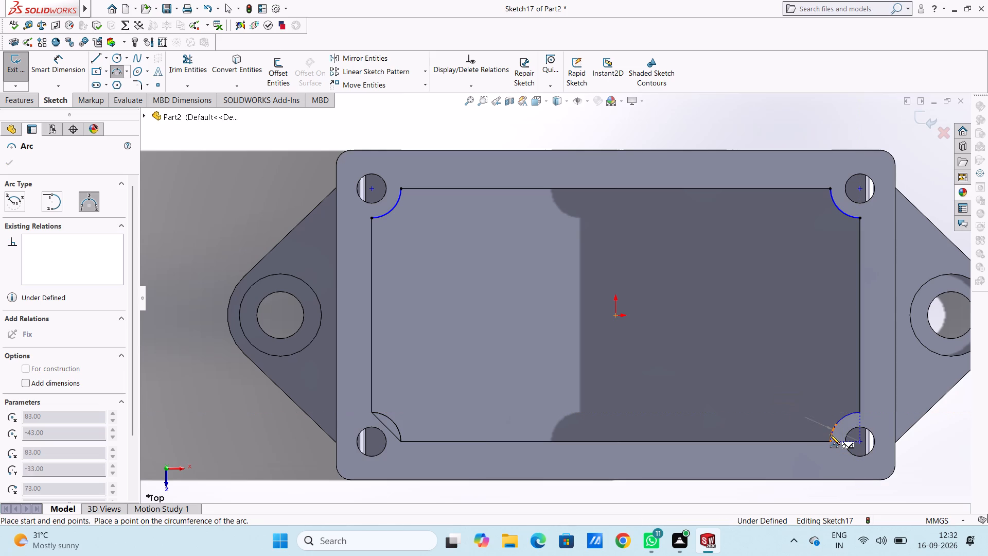
pyautogui.press('Escape')
pyautogui.press('Escape')
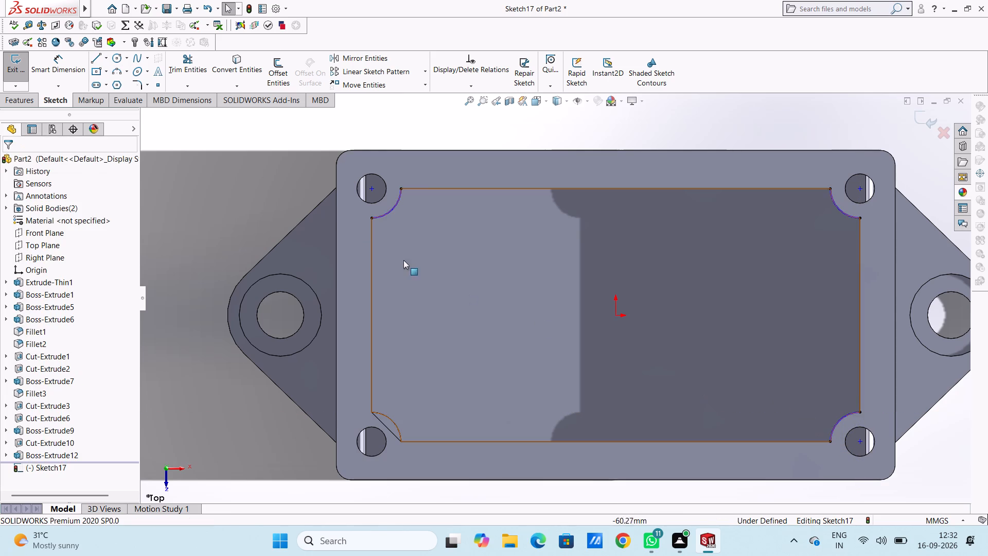
# Close each of the three corner arcs with a straight line between its endpoints, about 14.14 mm long.
pyautogui.click(94, 56)
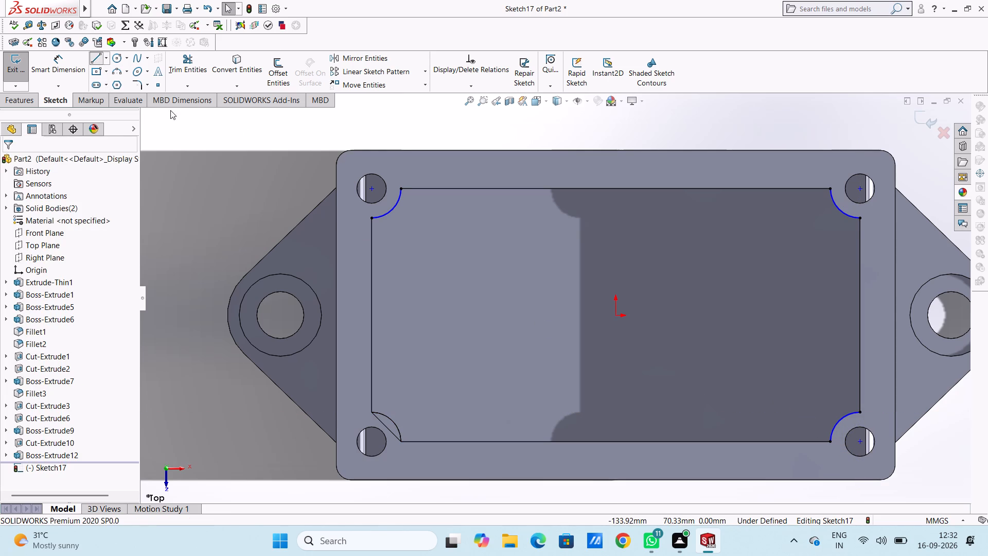
pyautogui.click(402, 187)
pyautogui.click(372, 218)
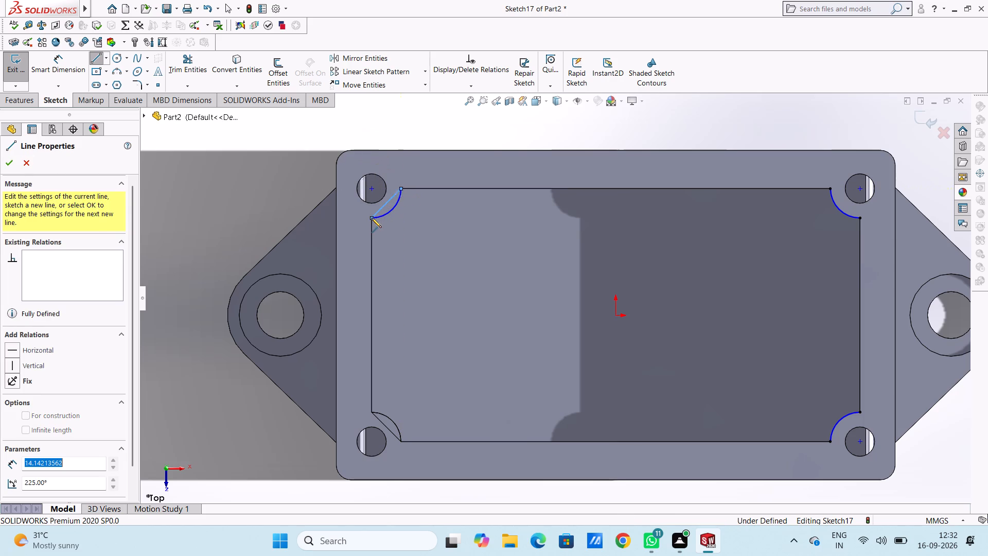
pyautogui.click(827, 188)
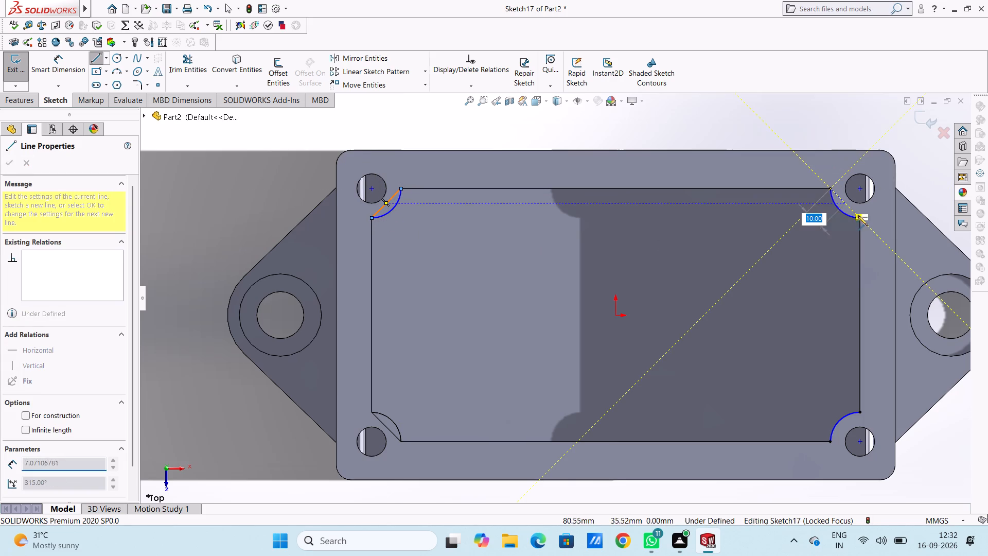
pyautogui.click(859, 217)
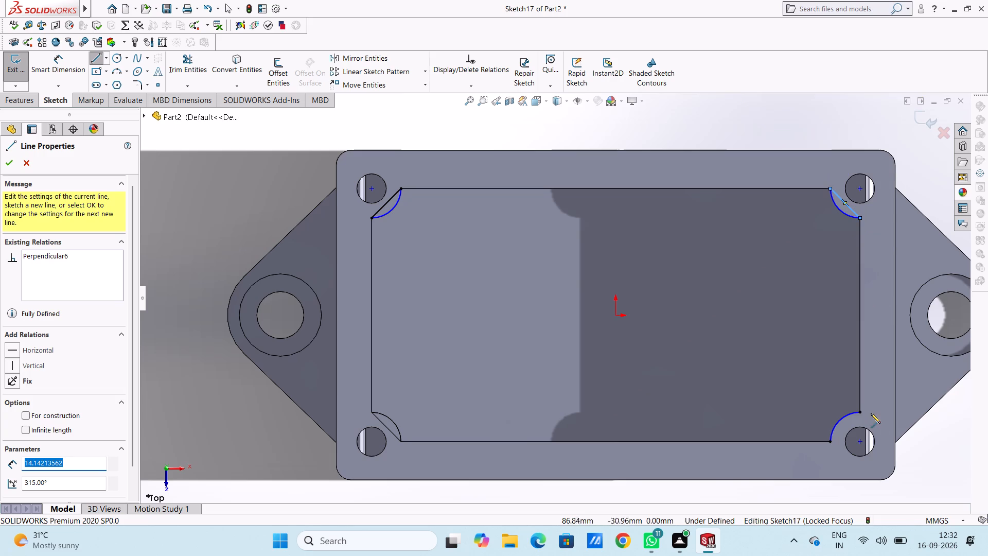
pyautogui.click(863, 412)
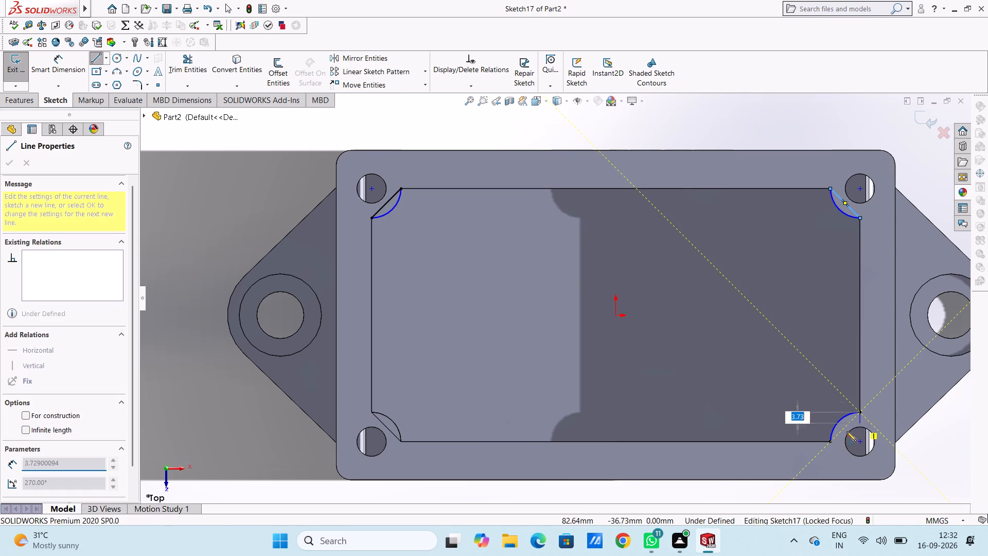
pyautogui.click(828, 442)
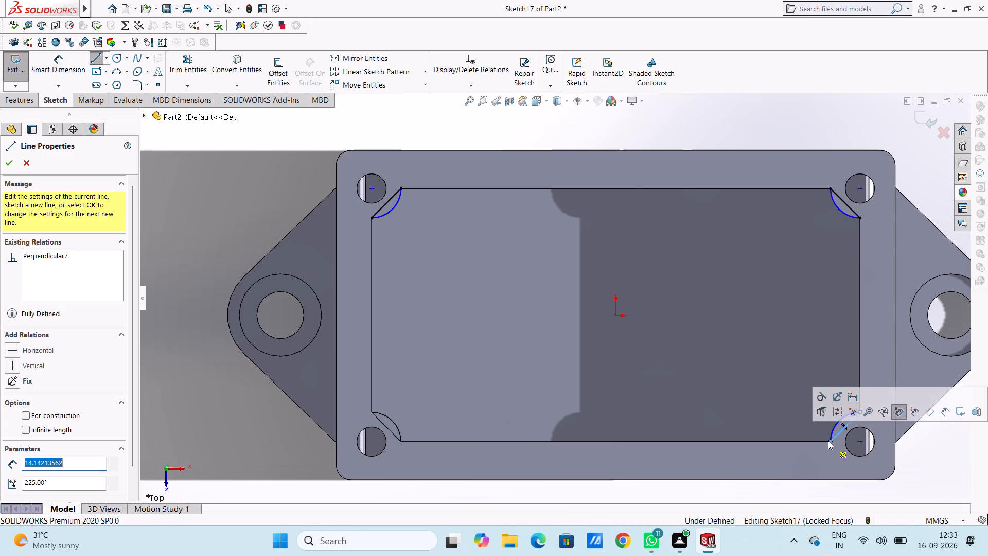
pyautogui.press('Escape')
pyautogui.press('Escape')
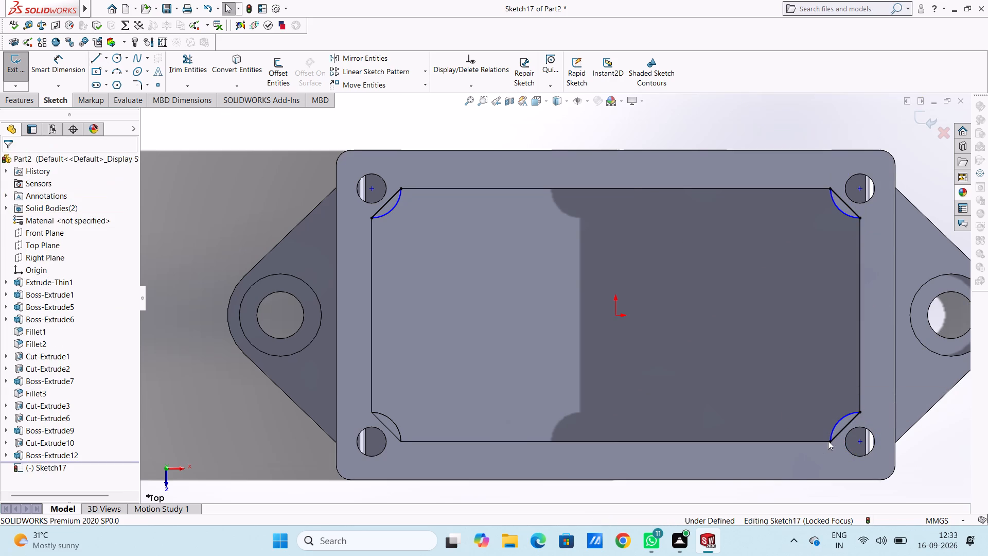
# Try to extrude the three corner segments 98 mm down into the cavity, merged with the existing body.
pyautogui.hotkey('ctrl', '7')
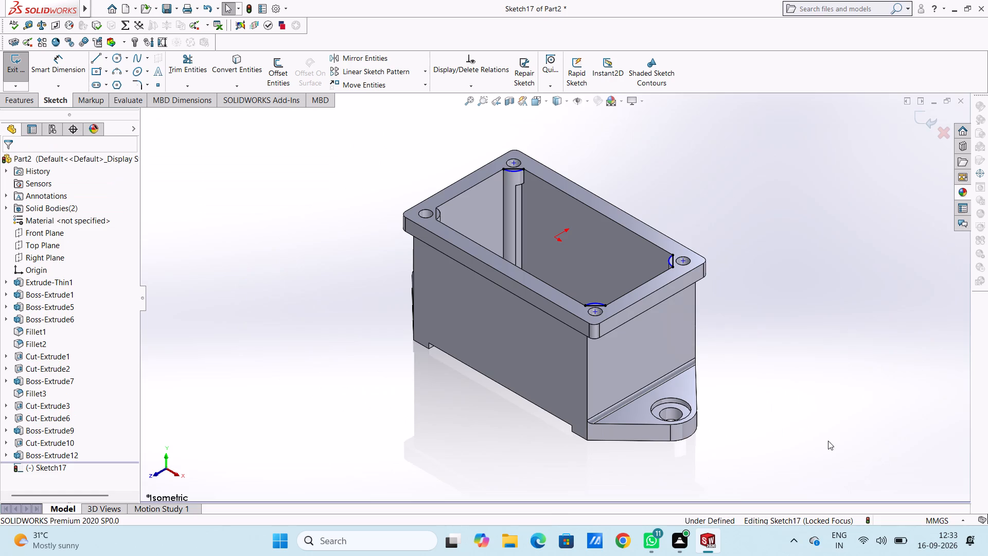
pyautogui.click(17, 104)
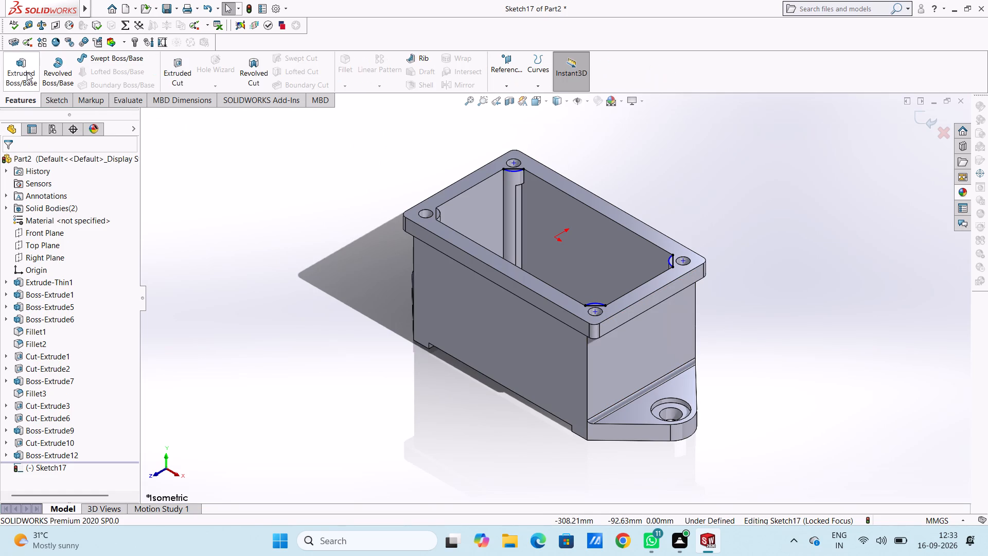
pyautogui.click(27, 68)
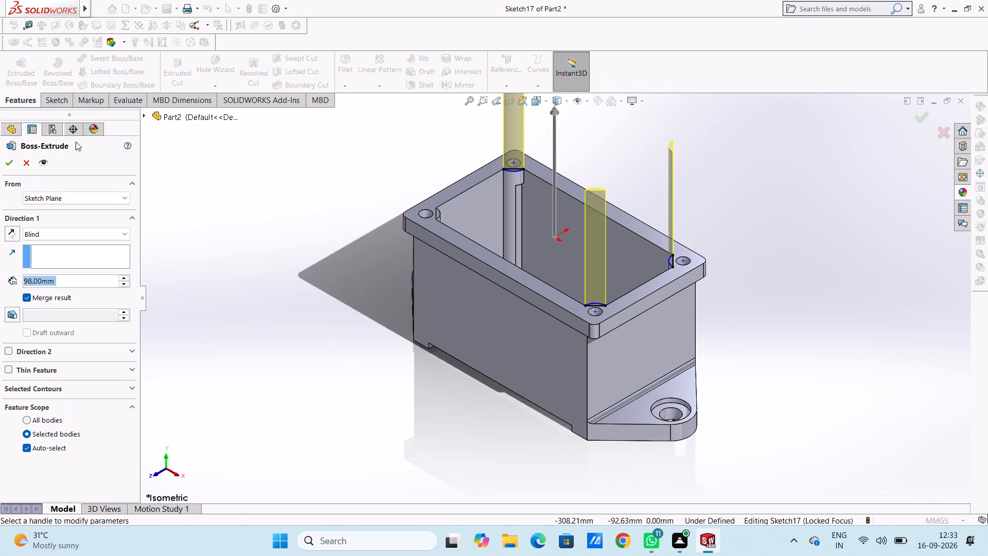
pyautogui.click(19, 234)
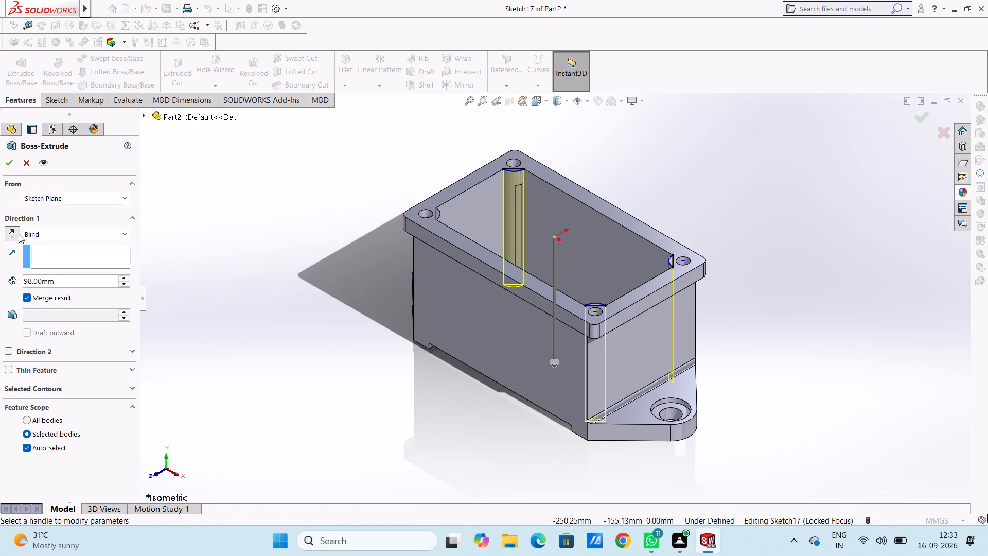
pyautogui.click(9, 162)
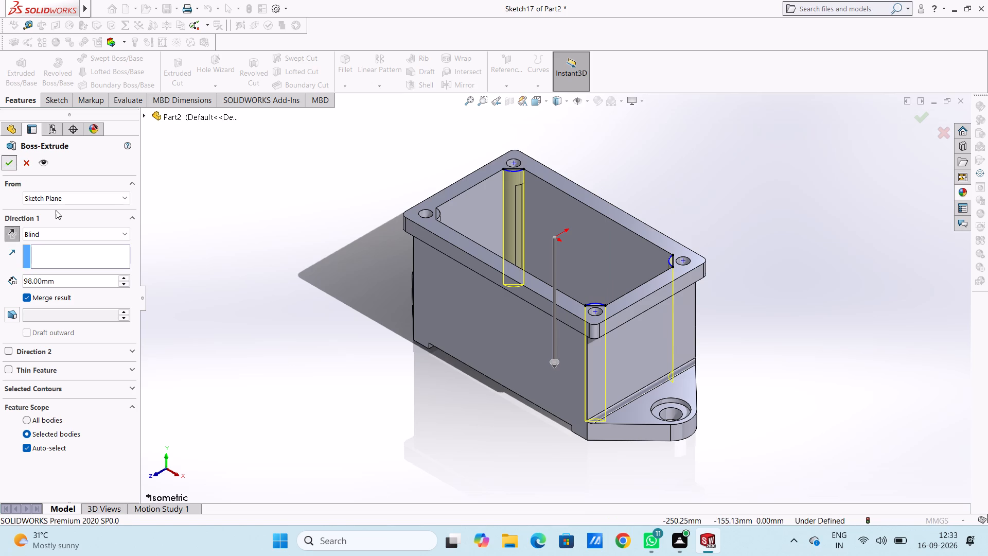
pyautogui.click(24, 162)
# Extrude the three corner segments 98 mm blind down into the cavity as separate bodies, with Merge result off.
pyautogui.click(27, 74)
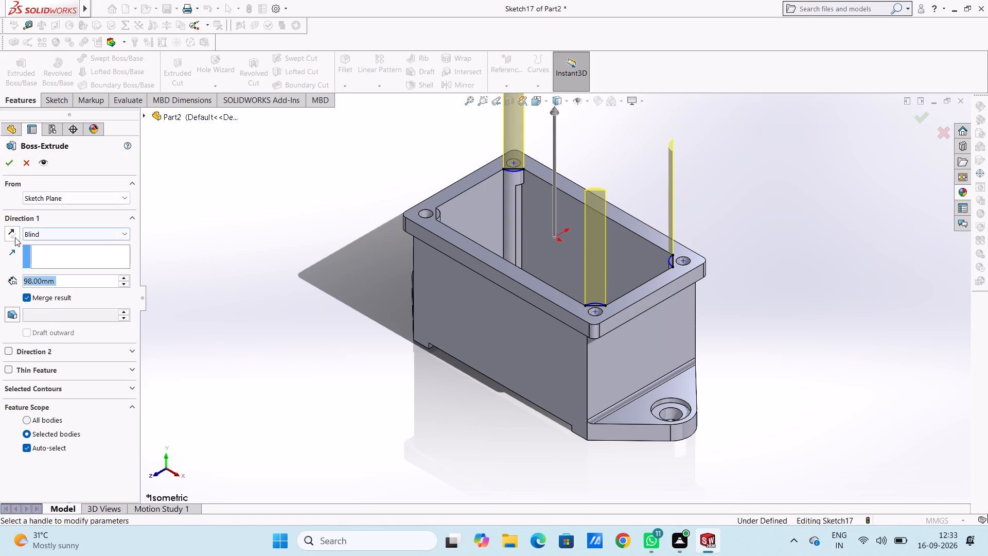
pyautogui.click(13, 234)
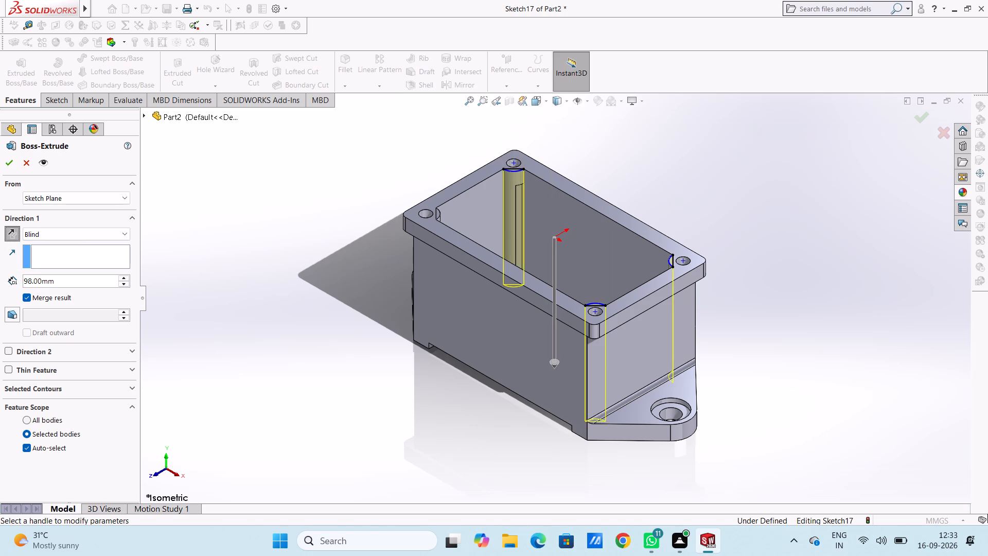
pyautogui.click(28, 300)
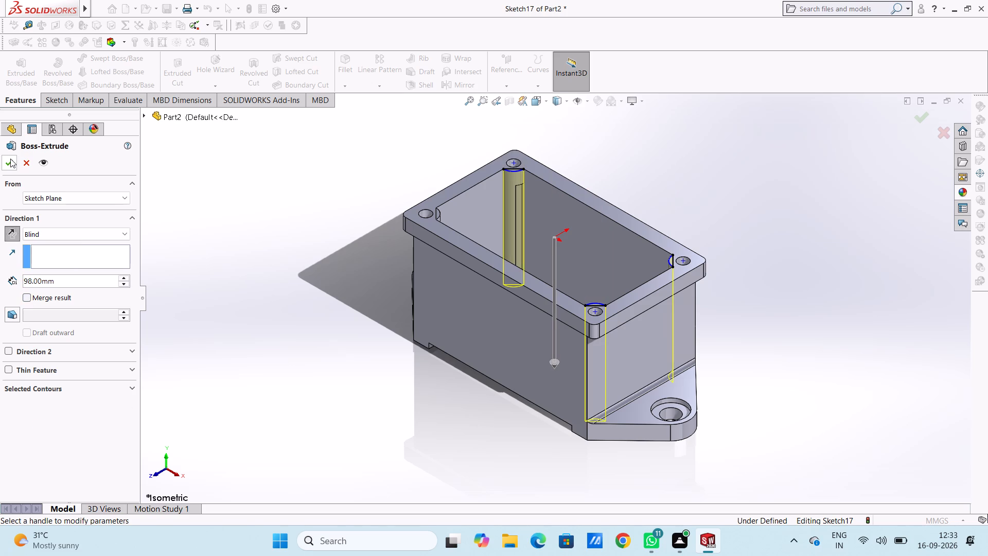
pyautogui.click(8, 163)
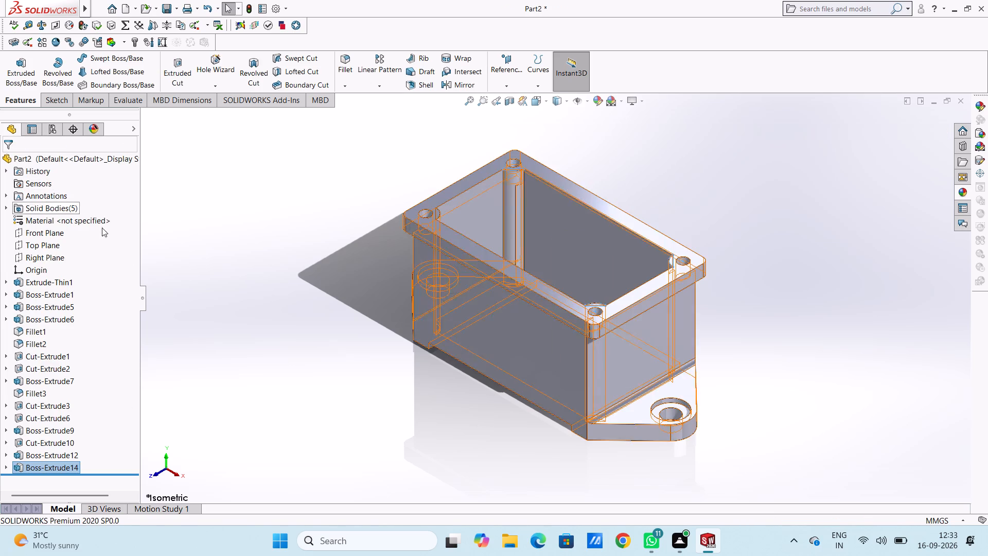
pyautogui.click(264, 197)
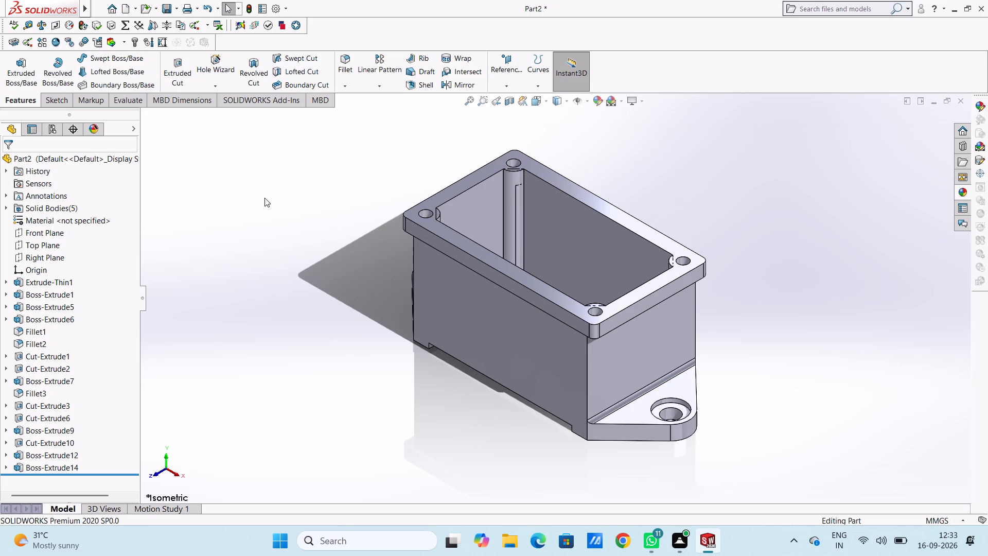
# Examine the extruded corner posts inside the box cavity from above and from several oblique angles.
pyautogui.hotkey('ctrl', '7')
pyautogui.hotkey('ctrl', '5')
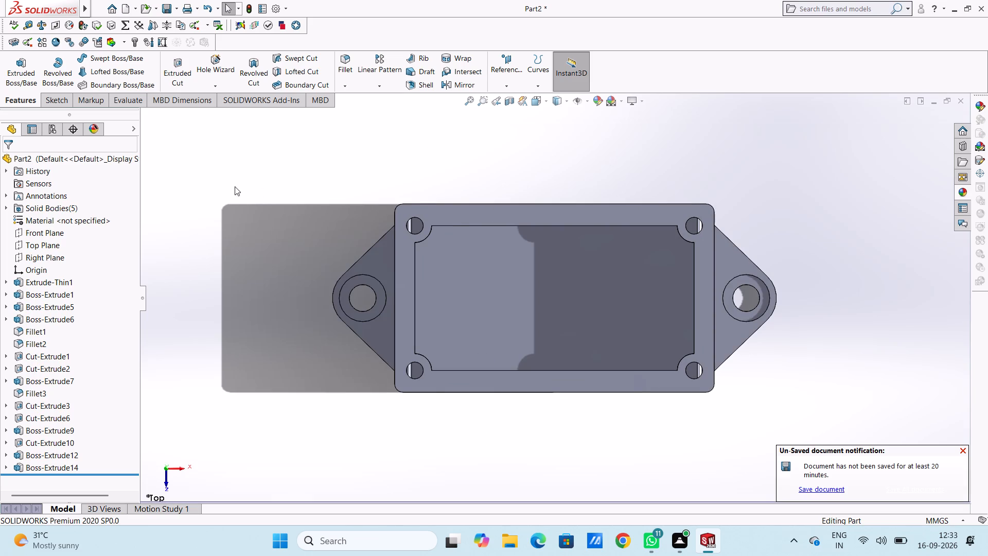
pyautogui.scroll(-1, 243, 175)
pyautogui.moveTo(563, 297); pyautogui.dragTo(516, 269, button='middle')
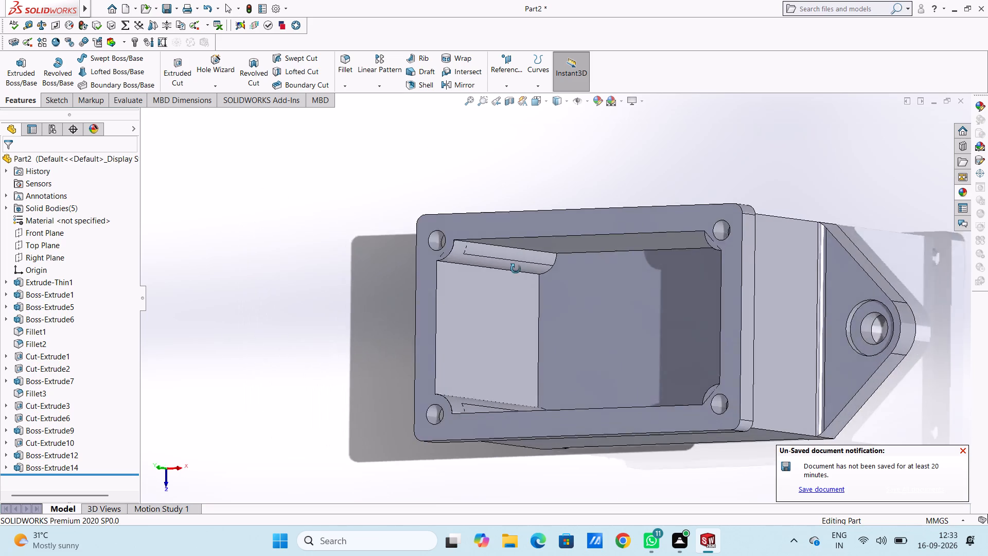
pyautogui.moveTo(516, 269); pyautogui.dragTo(611, 268, button='middle')
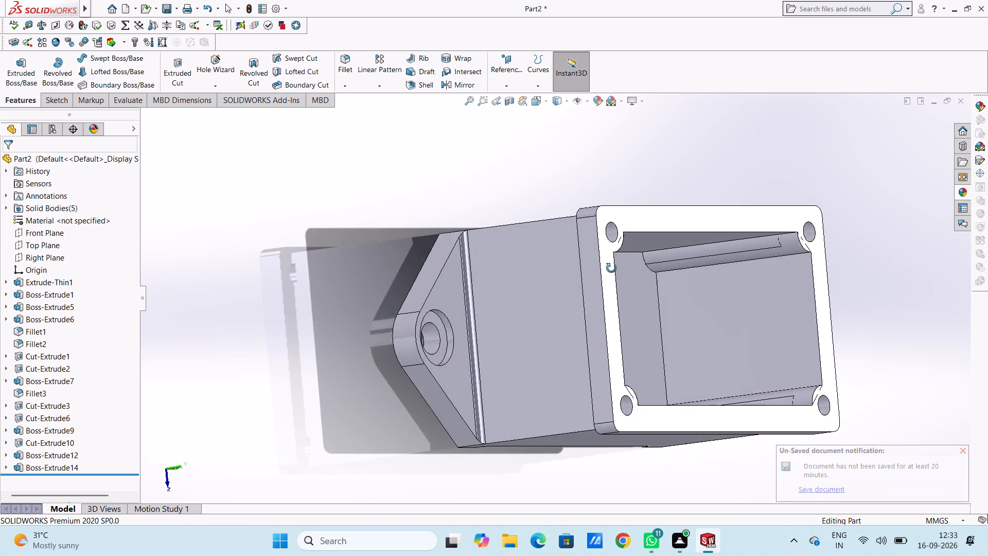
pyautogui.moveTo(611, 268); pyautogui.dragTo(544, 259, button='middle')
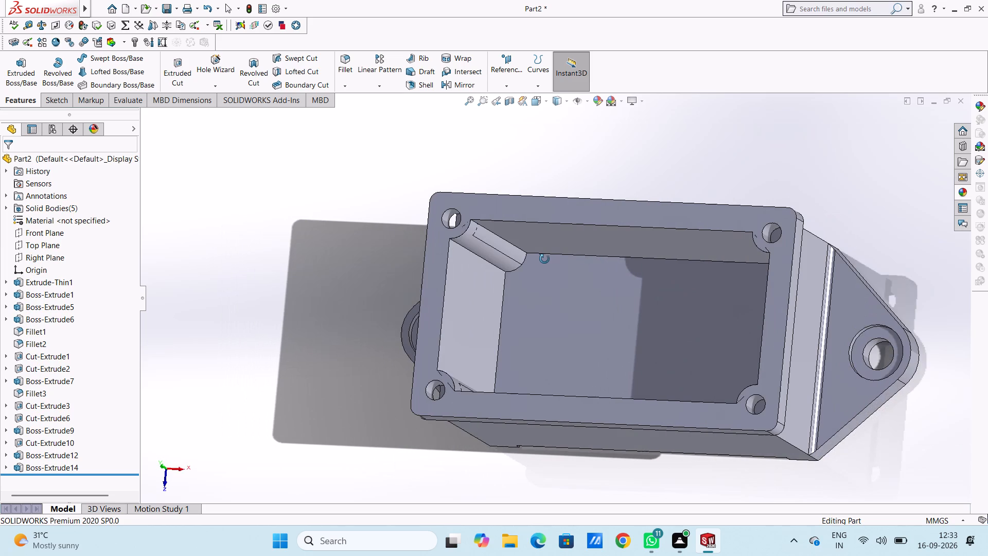
pyautogui.moveTo(544, 259); pyautogui.dragTo(548, 259, button='middle')
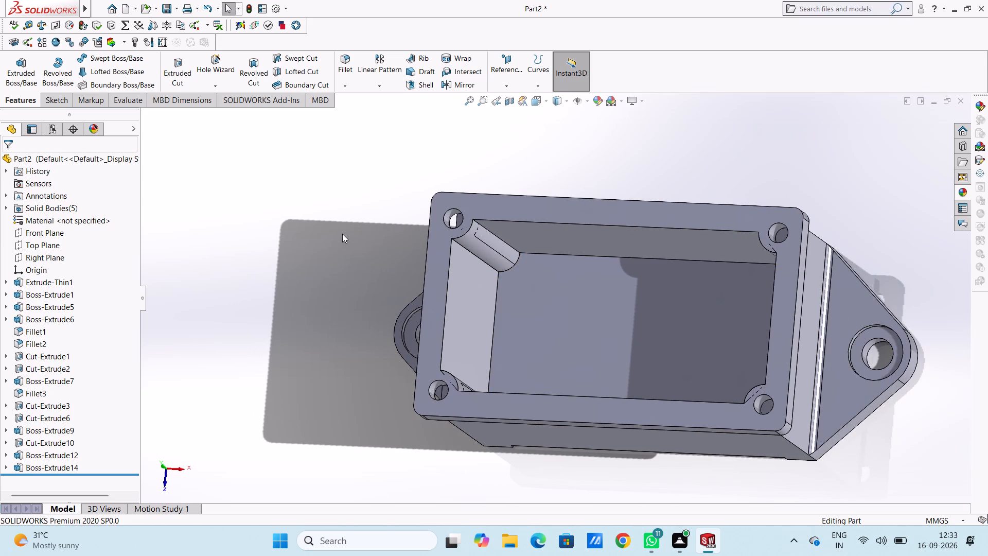
pyautogui.scroll(-1, 342, 234)
pyautogui.scroll(3, 342, 234)
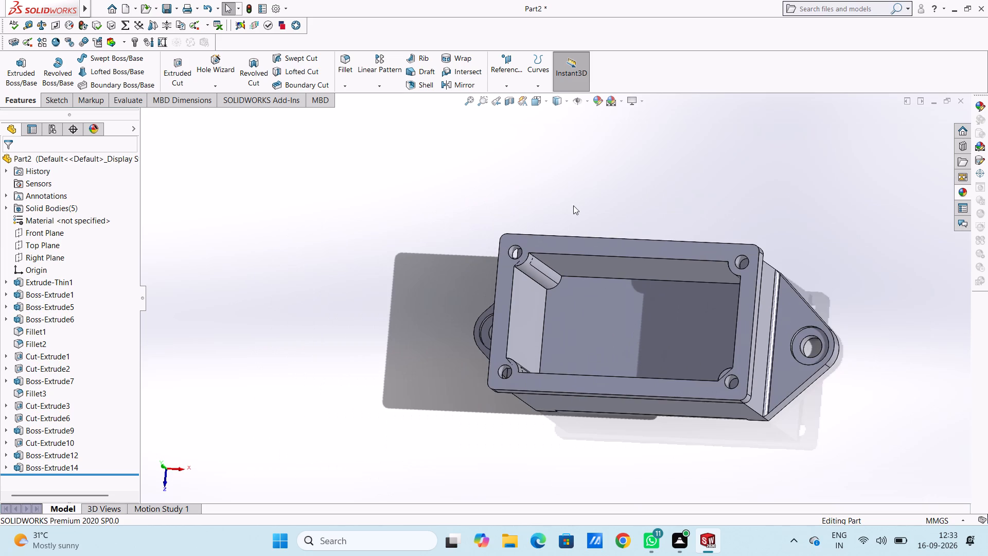
pyautogui.moveTo(583, 198); pyautogui.dragTo(652, 232, button='middle')
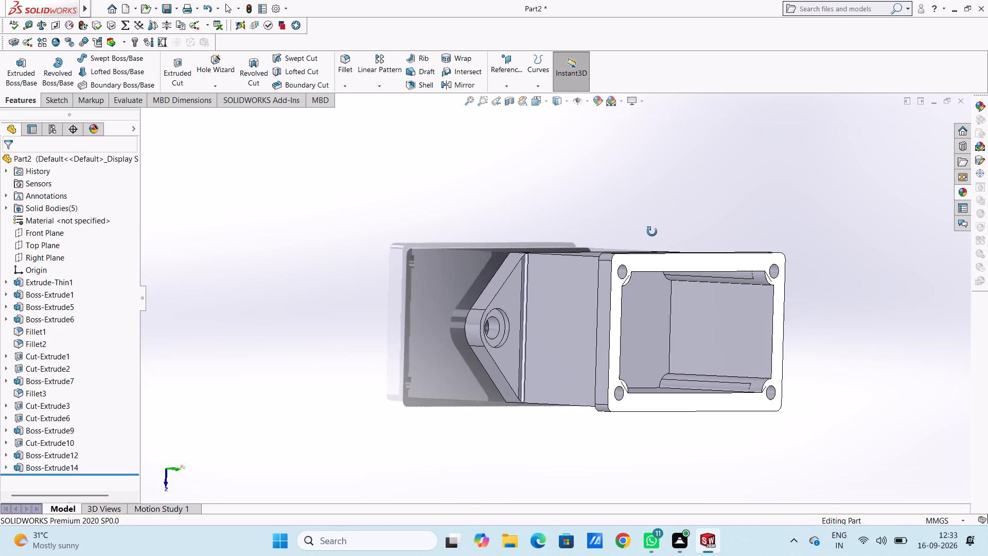
pyautogui.moveTo(652, 232); pyautogui.dragTo(571, 211, button='middle')
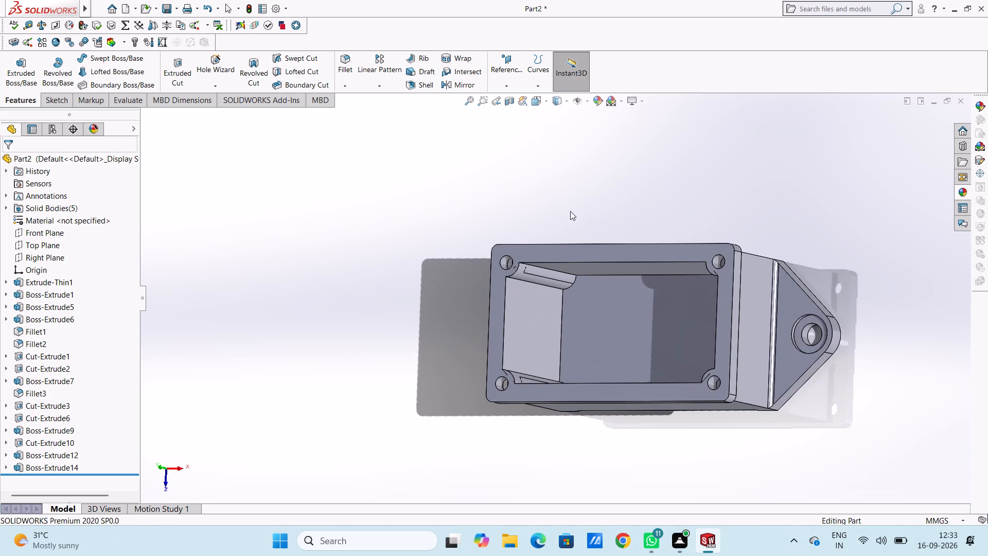
pyautogui.hotkey('ctrl', '7')
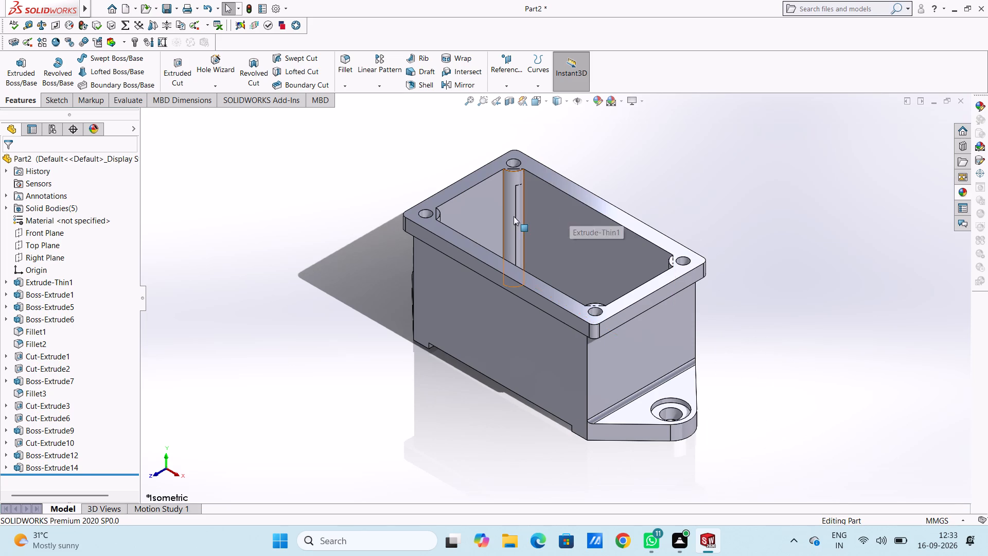
# Inspect the front-left corner post's extrusion, Boss-Extrude12, and how it sits against the cavity walls and top plate.
pyautogui.scroll(-3, 515, 218)
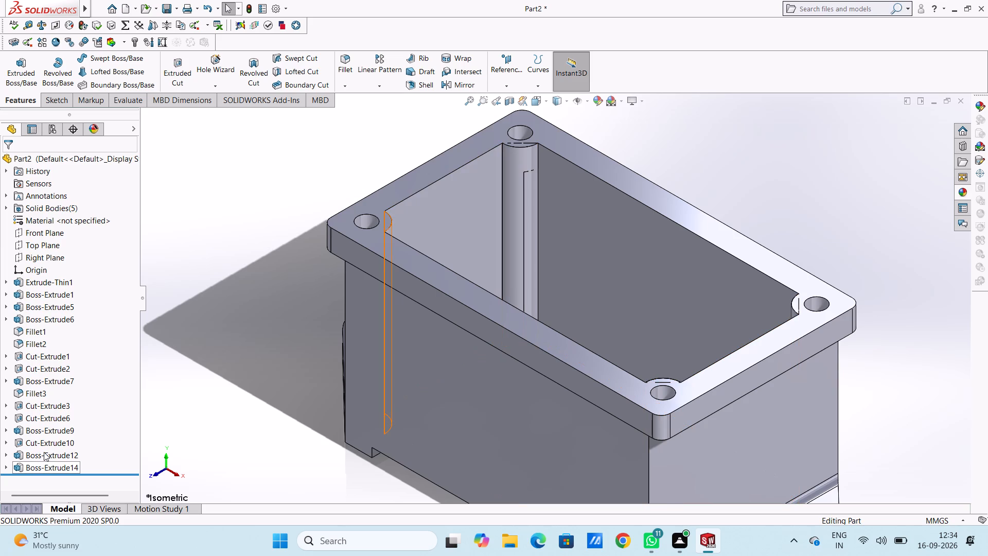
pyautogui.click(44, 452)
pyautogui.click(50, 439)
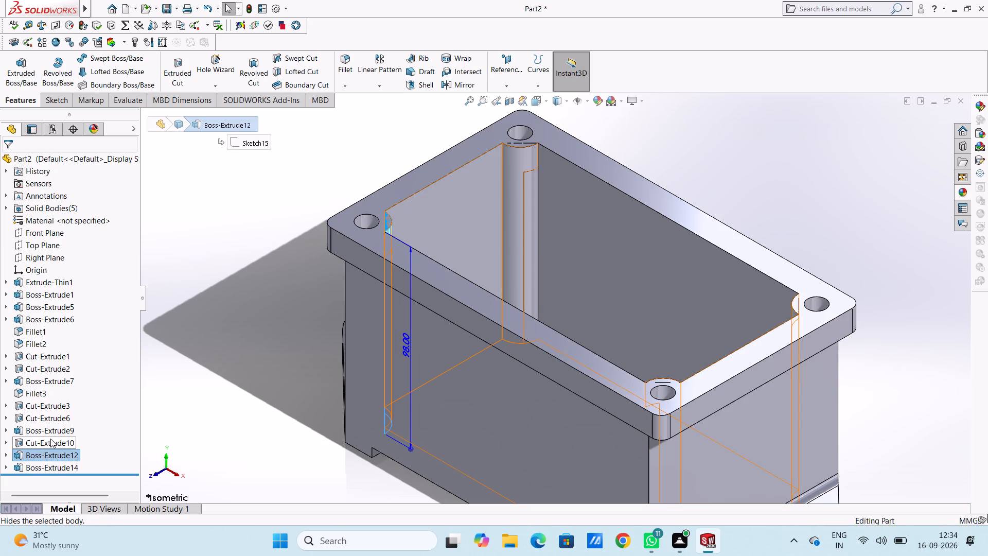
pyautogui.click(187, 385)
pyautogui.moveTo(539, 242); pyautogui.dragTo(511, 297, button='middle')
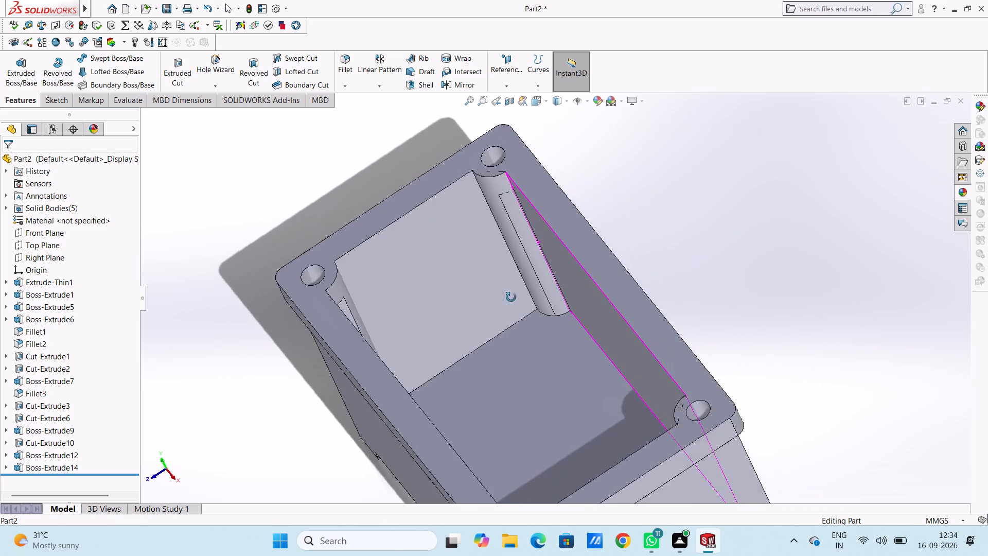
pyautogui.moveTo(511, 297); pyautogui.dragTo(547, 308, button='middle')
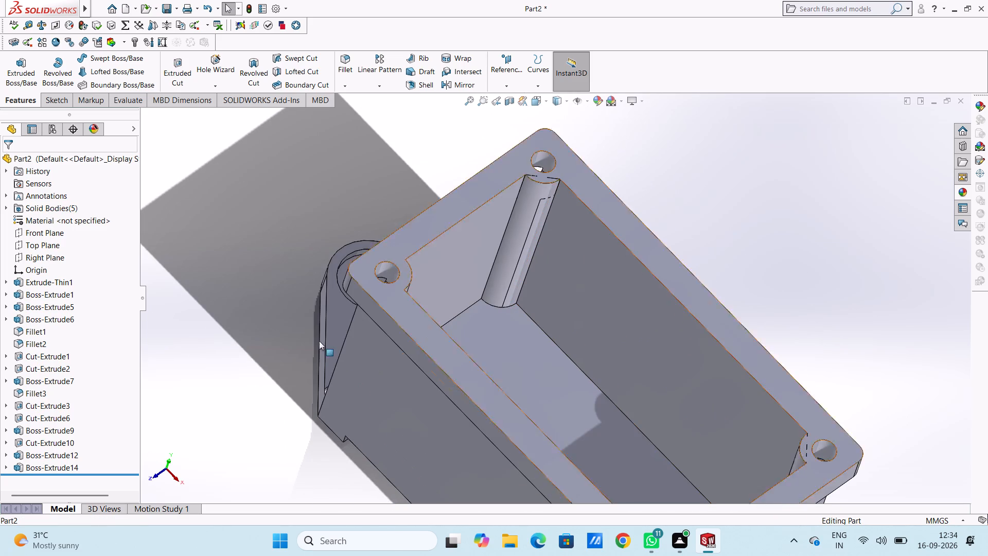
pyautogui.click(72, 453)
pyautogui.click(81, 436)
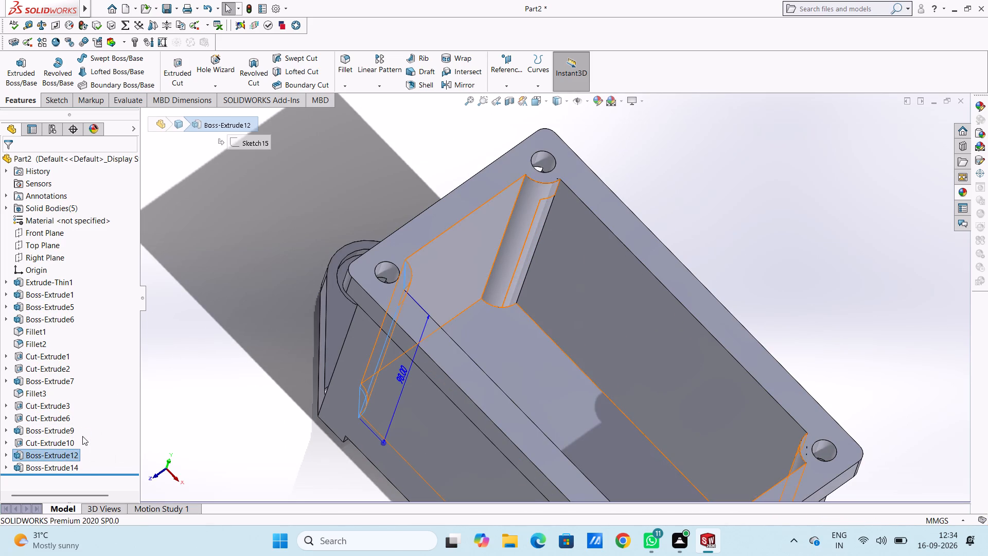
pyautogui.click(267, 342)
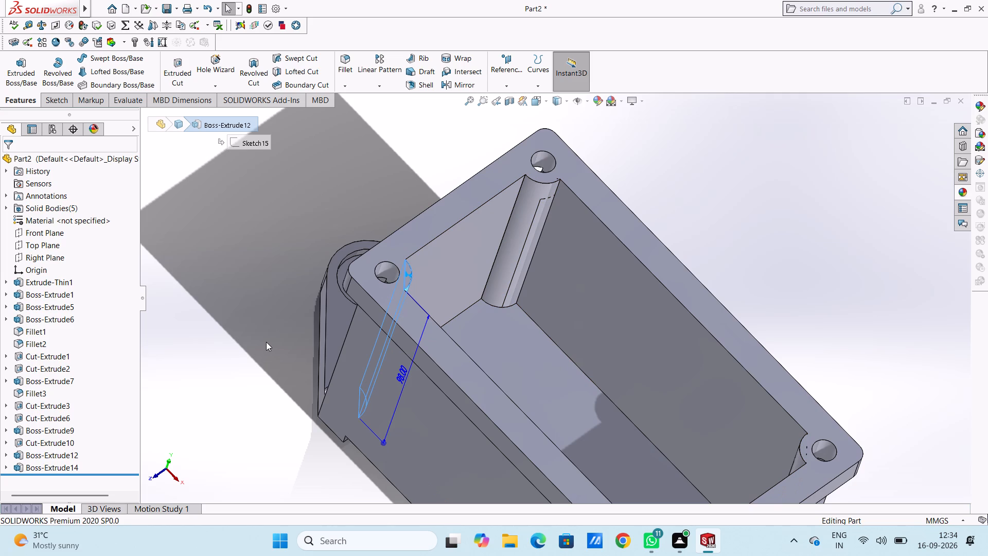
pyautogui.hotkey('ctrl', '5')
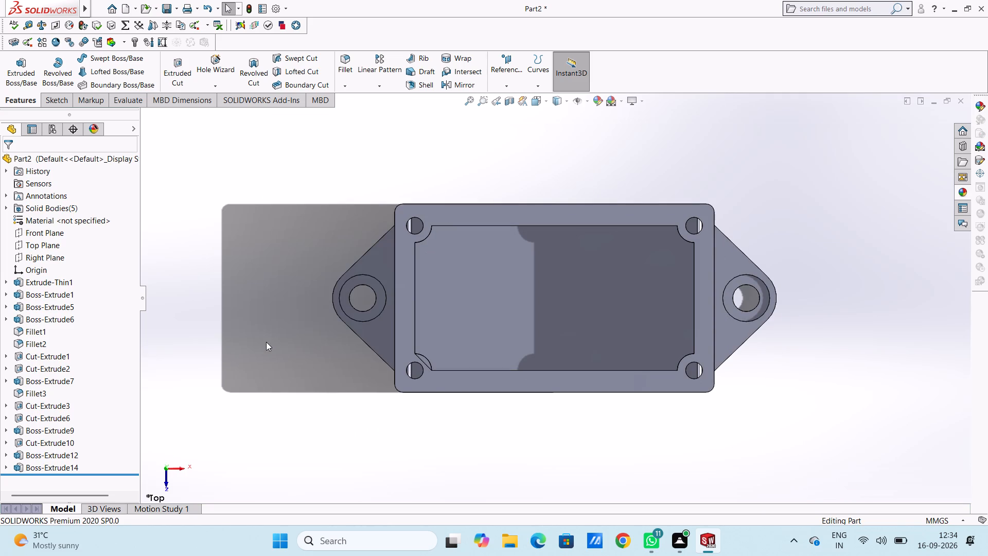
pyautogui.scroll(-1, 266, 342)
pyautogui.moveTo(274, 365); pyautogui.dragTo(275, 365, button='middle')
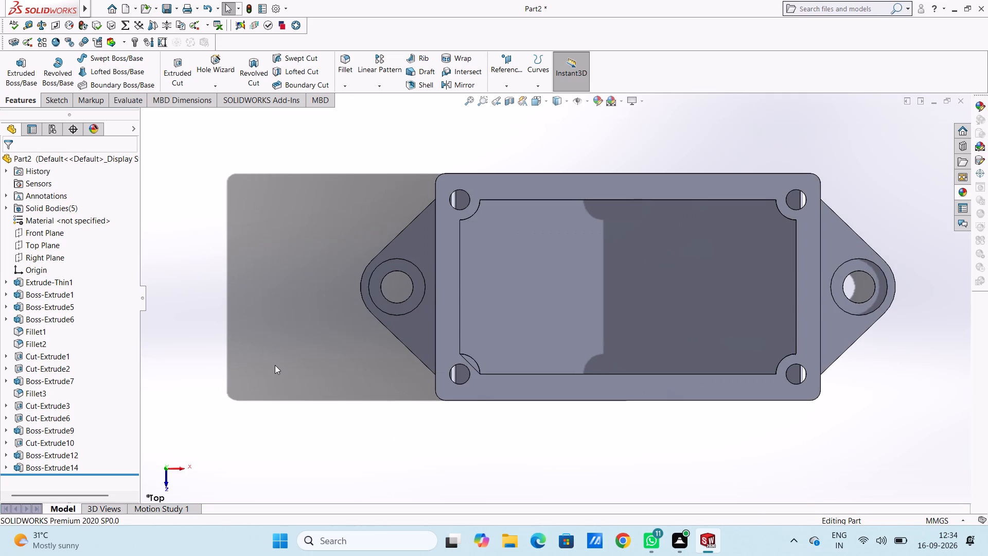
pyautogui.moveTo(275, 365); pyautogui.dragTo(226, 288, button='middle')
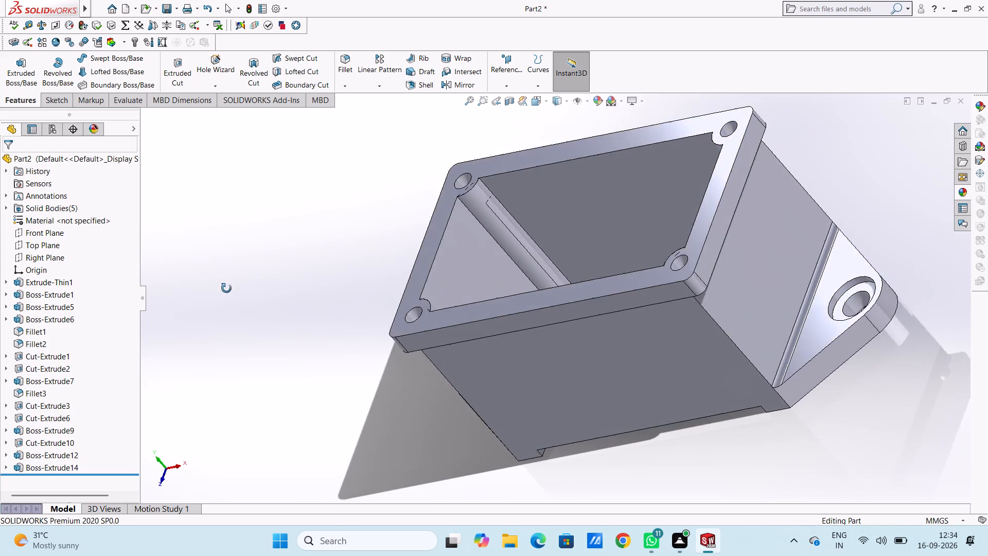
pyautogui.moveTo(226, 288); pyautogui.dragTo(256, 375, button='middle')
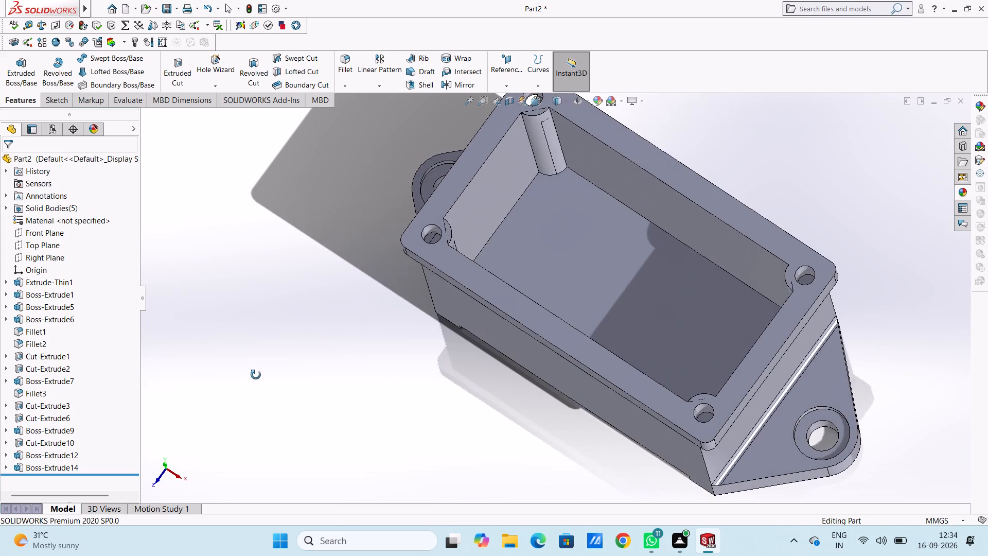
pyautogui.moveTo(256, 375); pyautogui.dragTo(275, 337, button='middle')
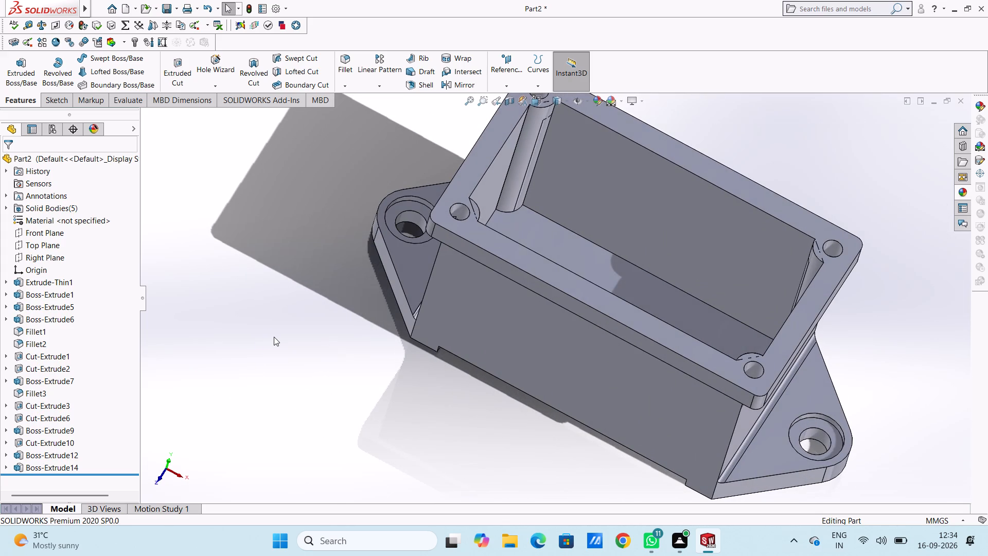
pyautogui.hotkey('ctrl', '5')
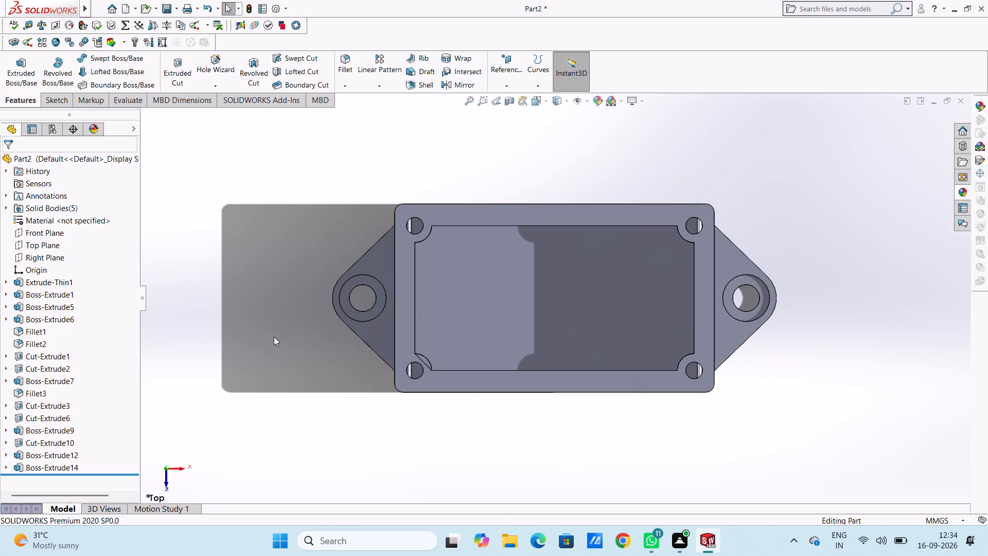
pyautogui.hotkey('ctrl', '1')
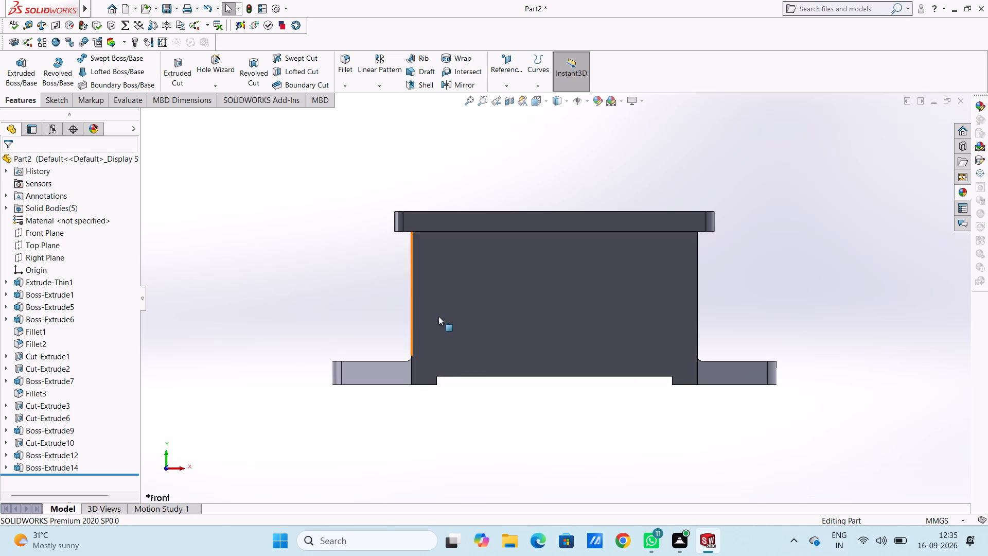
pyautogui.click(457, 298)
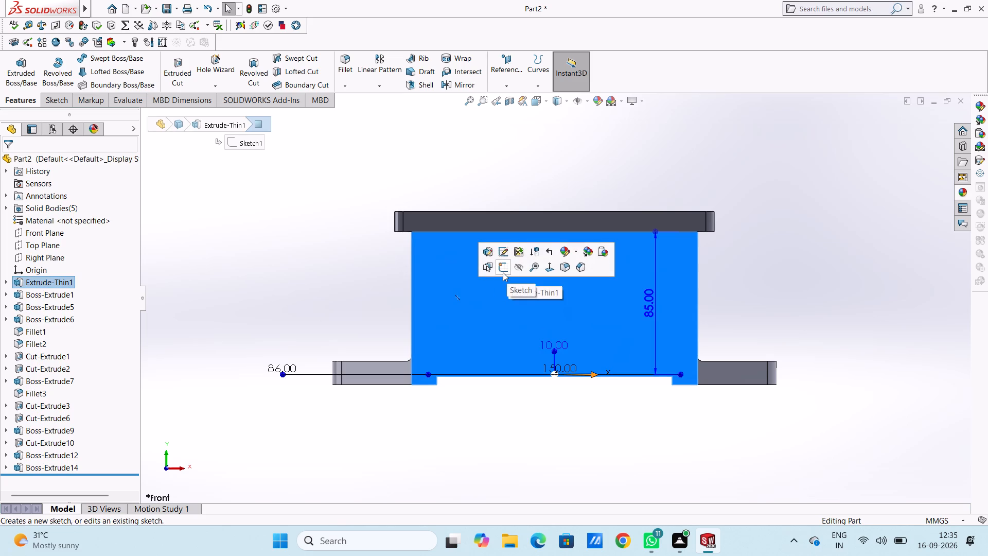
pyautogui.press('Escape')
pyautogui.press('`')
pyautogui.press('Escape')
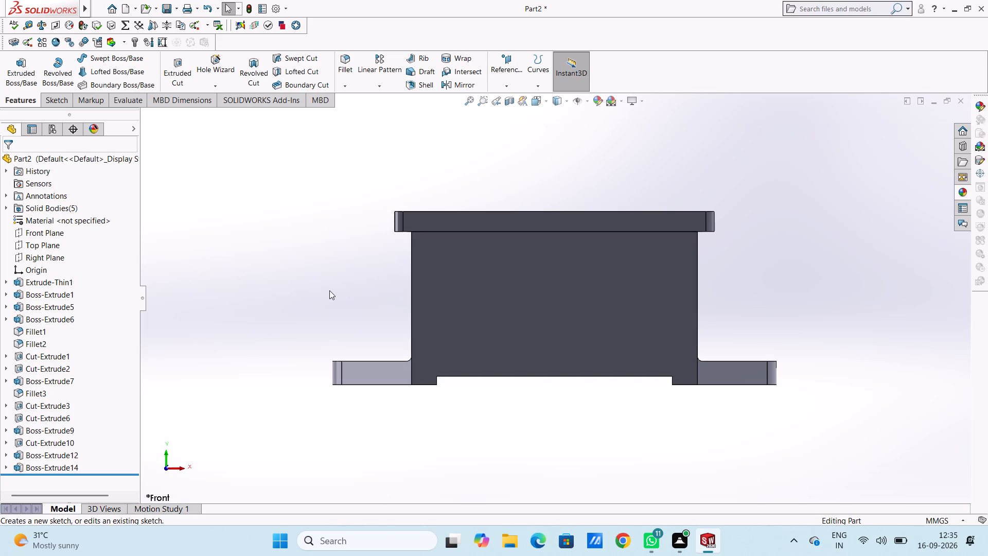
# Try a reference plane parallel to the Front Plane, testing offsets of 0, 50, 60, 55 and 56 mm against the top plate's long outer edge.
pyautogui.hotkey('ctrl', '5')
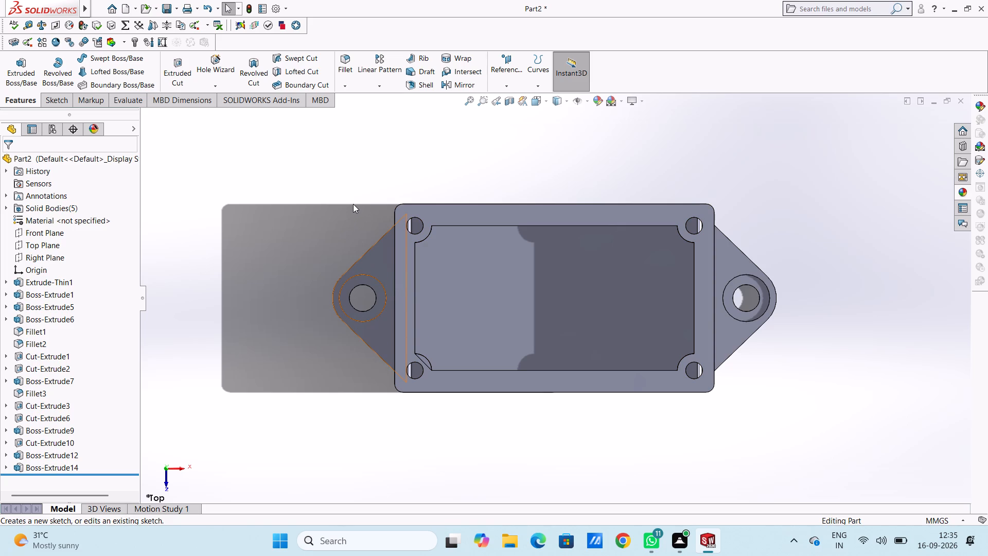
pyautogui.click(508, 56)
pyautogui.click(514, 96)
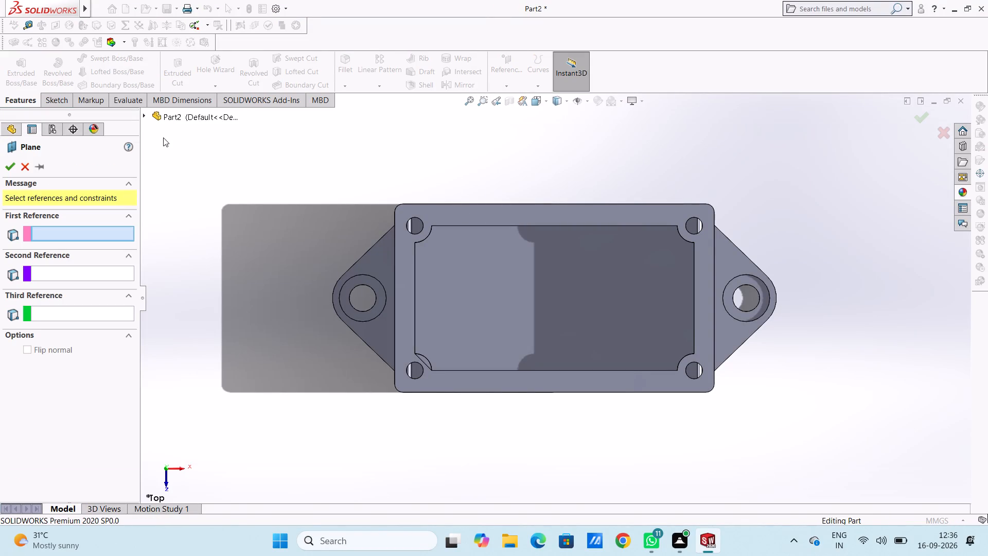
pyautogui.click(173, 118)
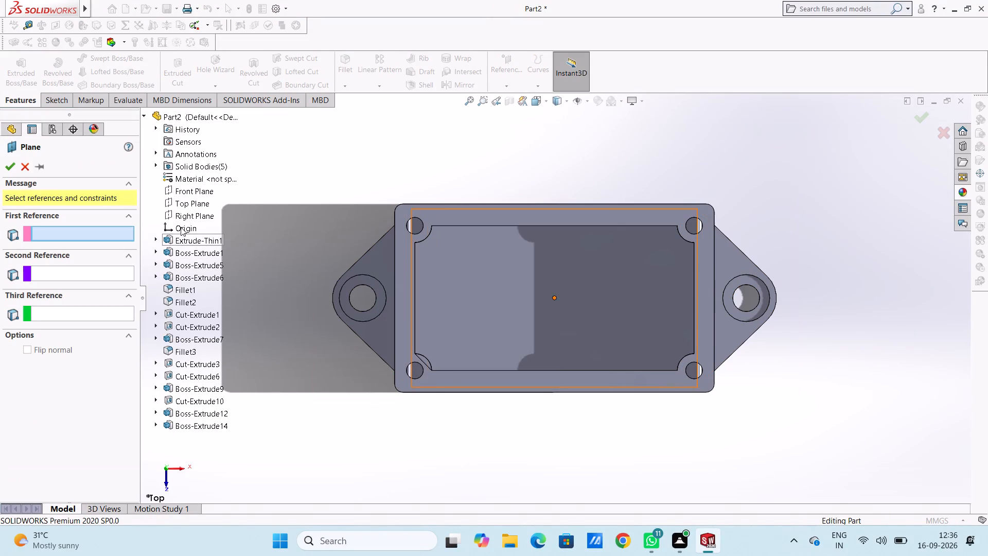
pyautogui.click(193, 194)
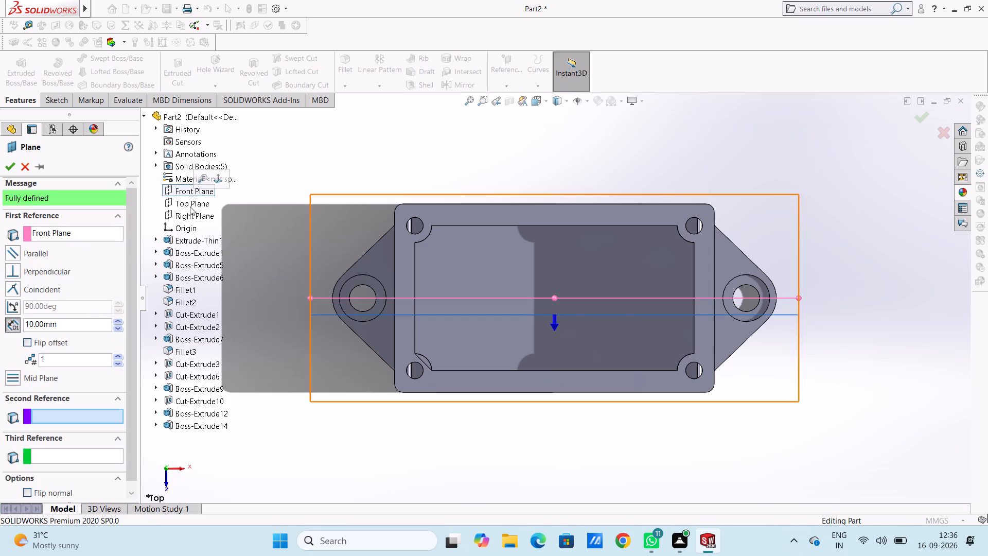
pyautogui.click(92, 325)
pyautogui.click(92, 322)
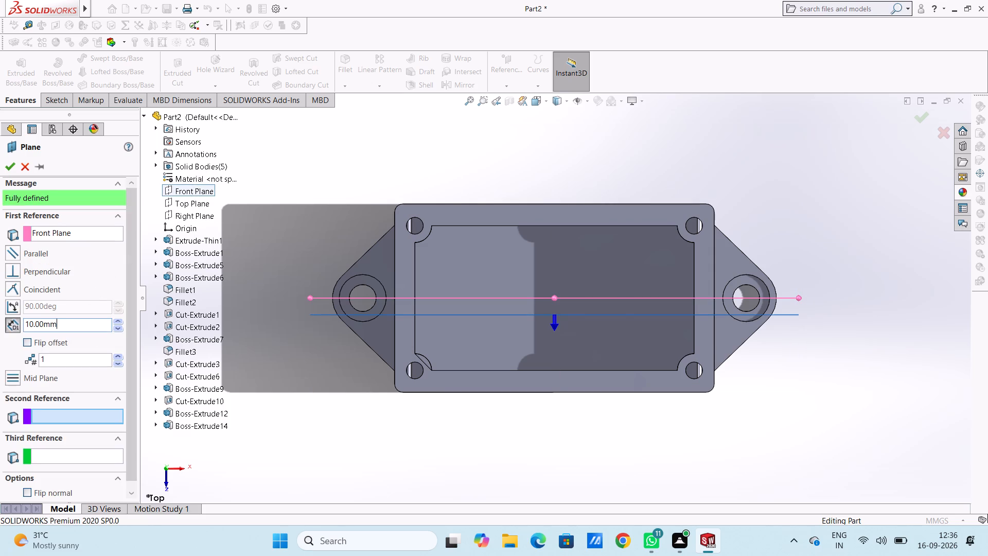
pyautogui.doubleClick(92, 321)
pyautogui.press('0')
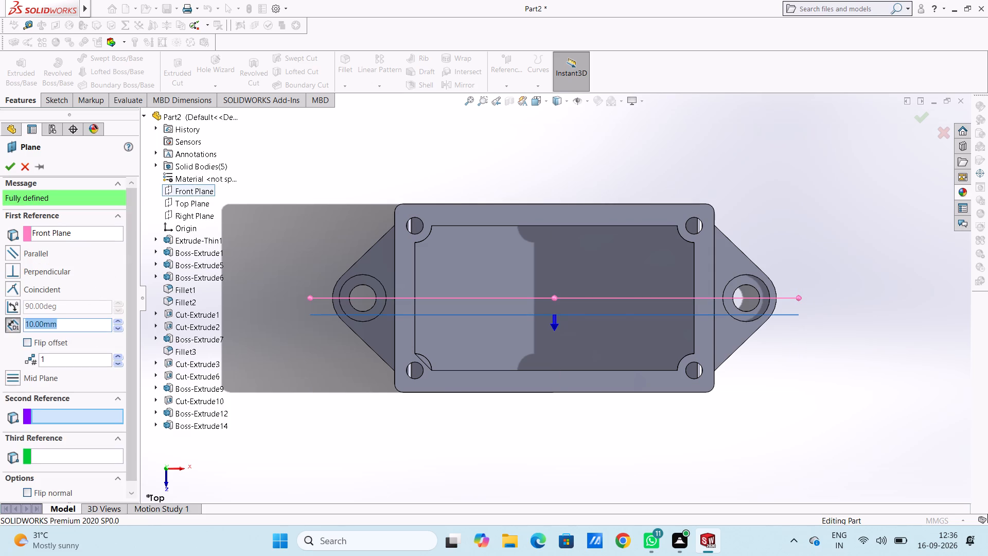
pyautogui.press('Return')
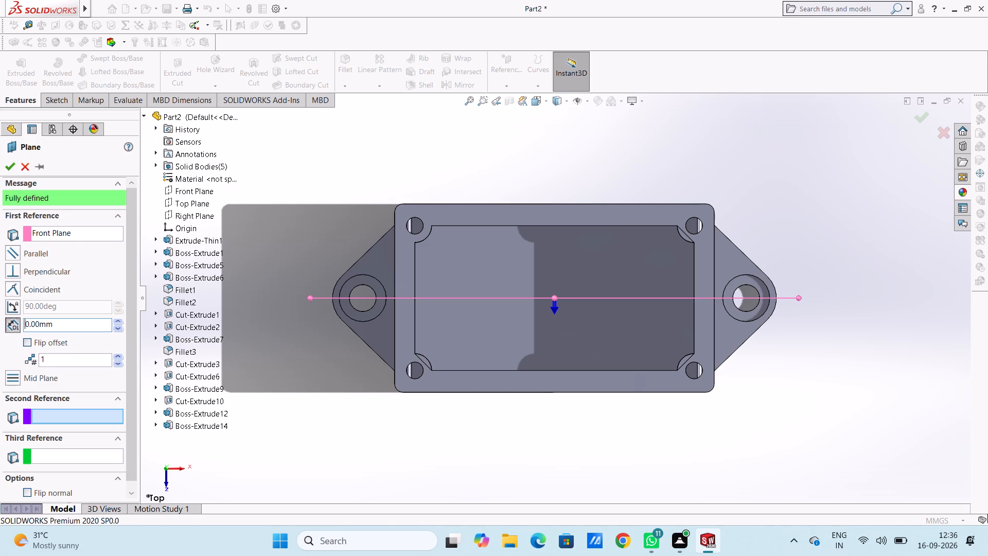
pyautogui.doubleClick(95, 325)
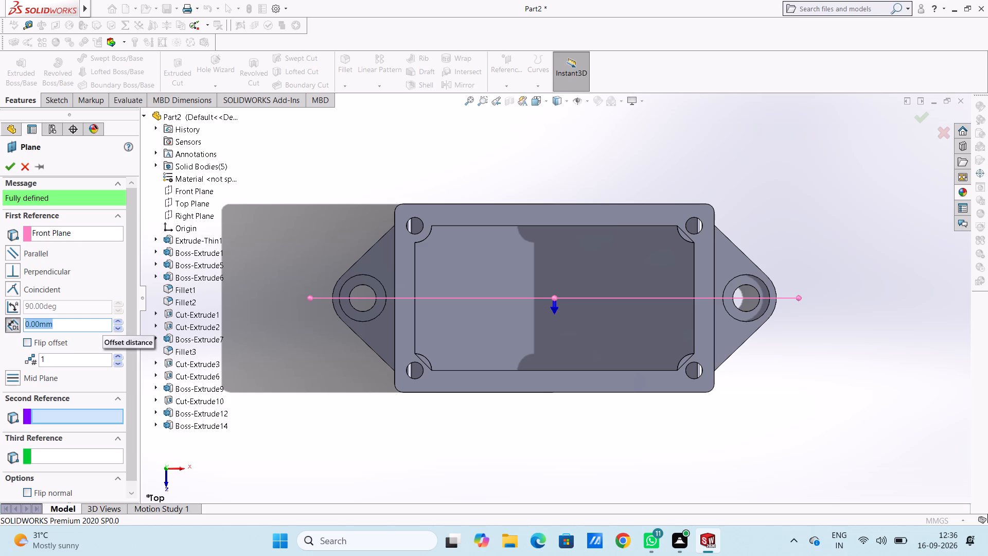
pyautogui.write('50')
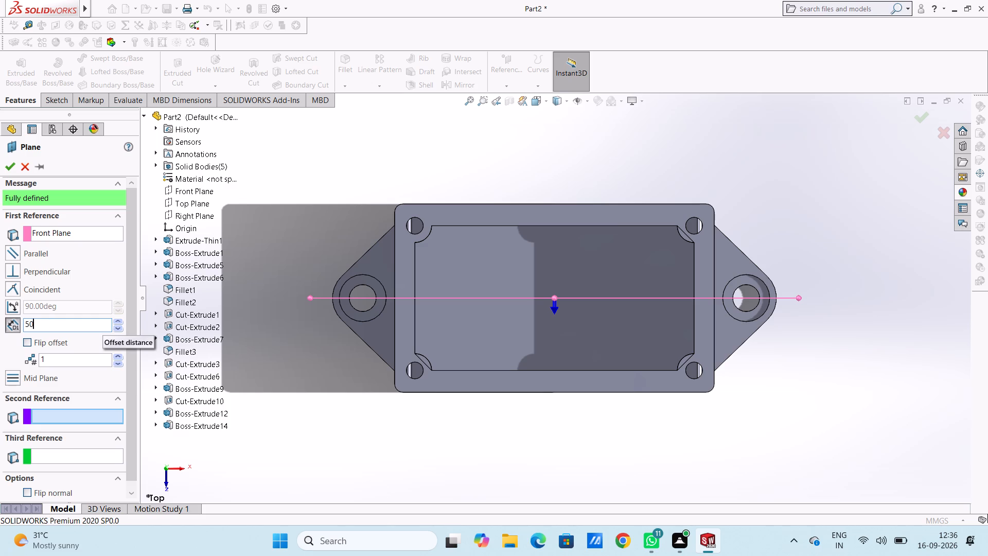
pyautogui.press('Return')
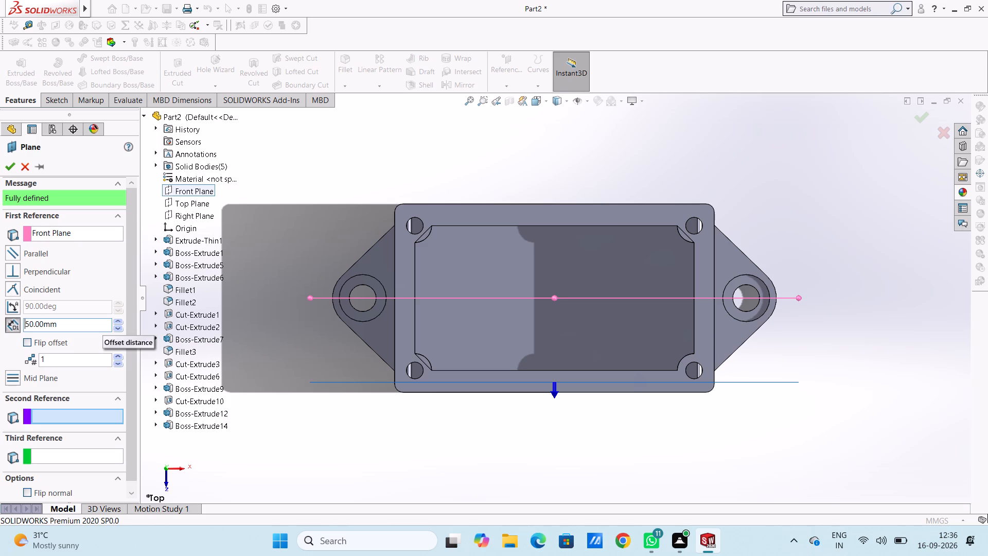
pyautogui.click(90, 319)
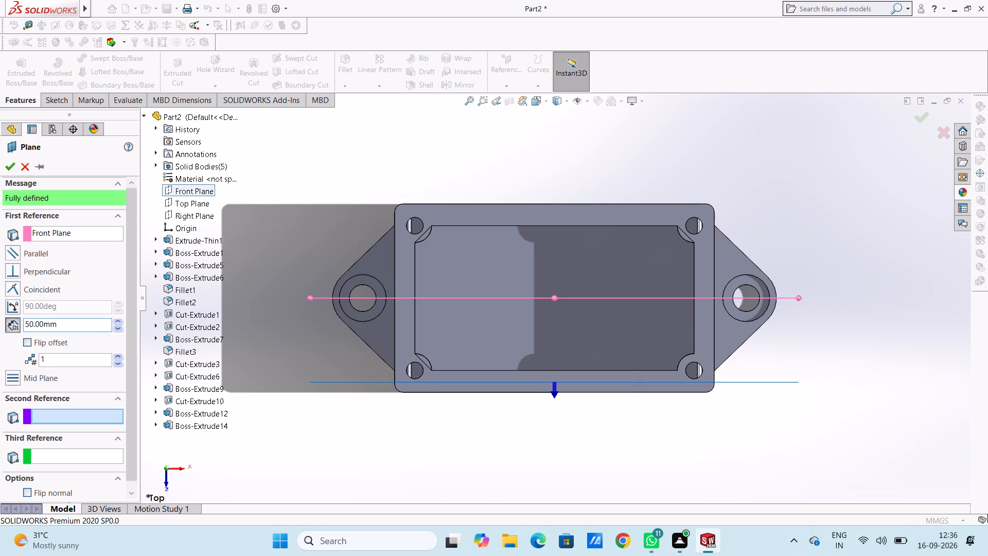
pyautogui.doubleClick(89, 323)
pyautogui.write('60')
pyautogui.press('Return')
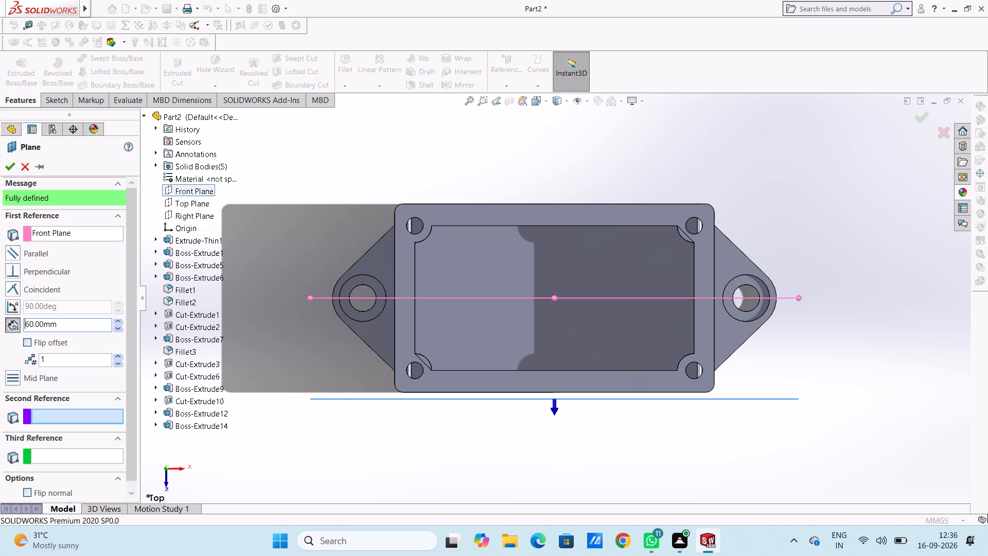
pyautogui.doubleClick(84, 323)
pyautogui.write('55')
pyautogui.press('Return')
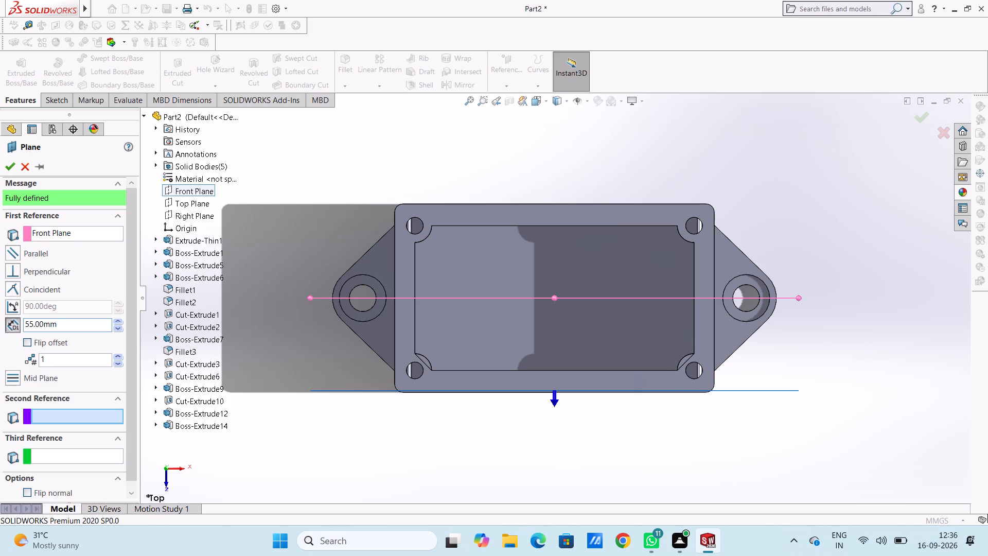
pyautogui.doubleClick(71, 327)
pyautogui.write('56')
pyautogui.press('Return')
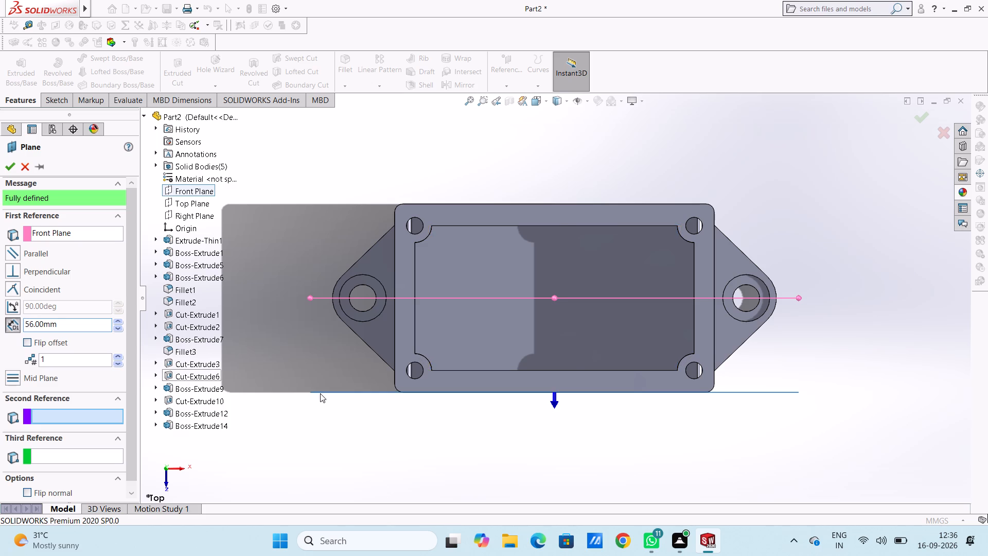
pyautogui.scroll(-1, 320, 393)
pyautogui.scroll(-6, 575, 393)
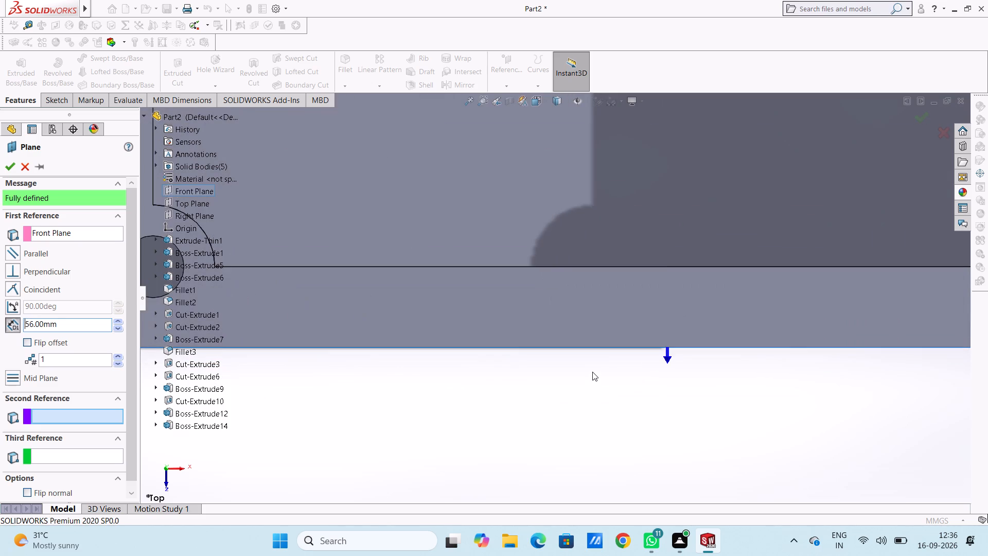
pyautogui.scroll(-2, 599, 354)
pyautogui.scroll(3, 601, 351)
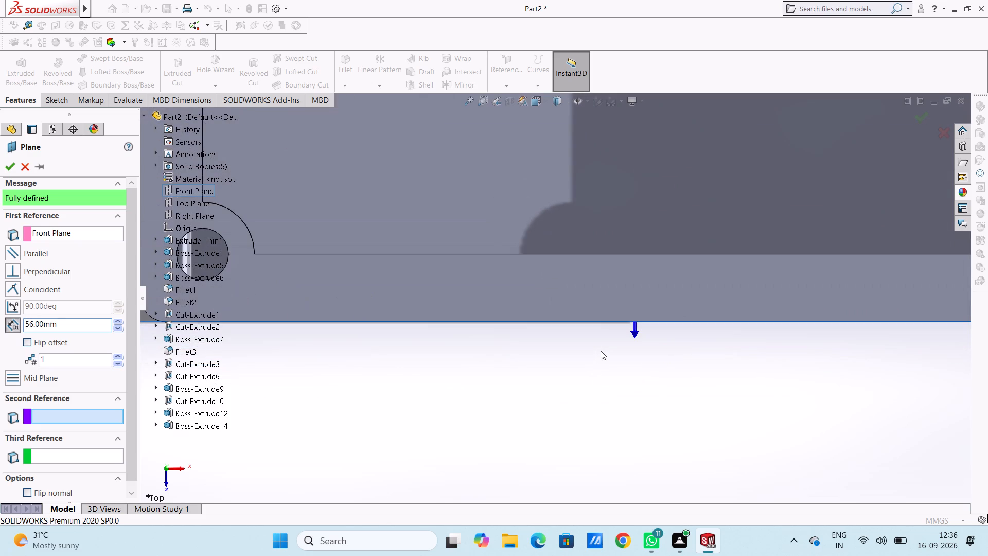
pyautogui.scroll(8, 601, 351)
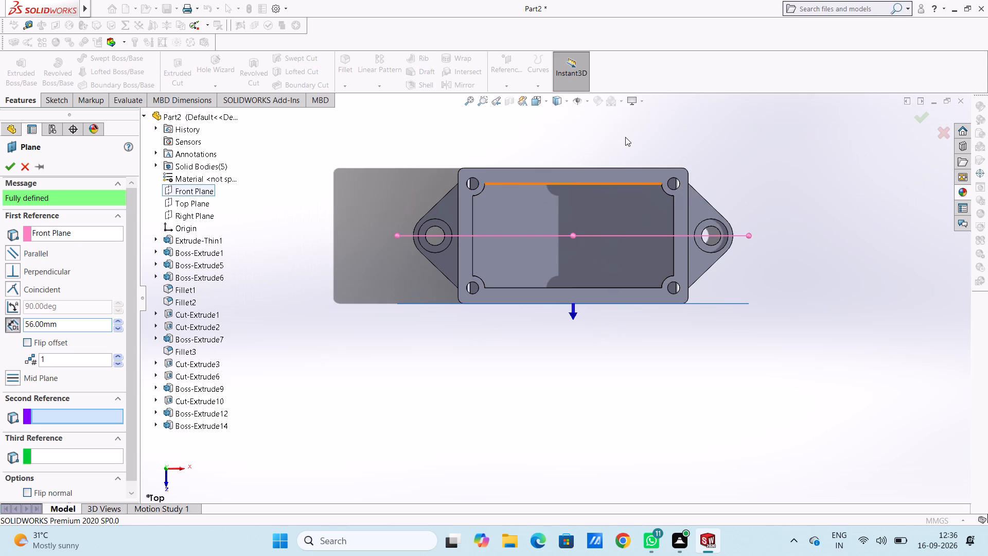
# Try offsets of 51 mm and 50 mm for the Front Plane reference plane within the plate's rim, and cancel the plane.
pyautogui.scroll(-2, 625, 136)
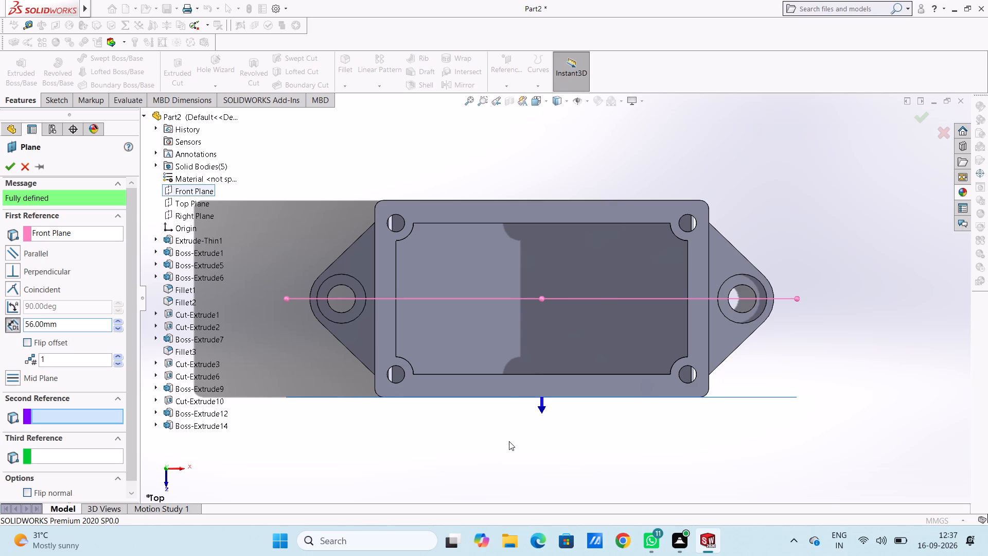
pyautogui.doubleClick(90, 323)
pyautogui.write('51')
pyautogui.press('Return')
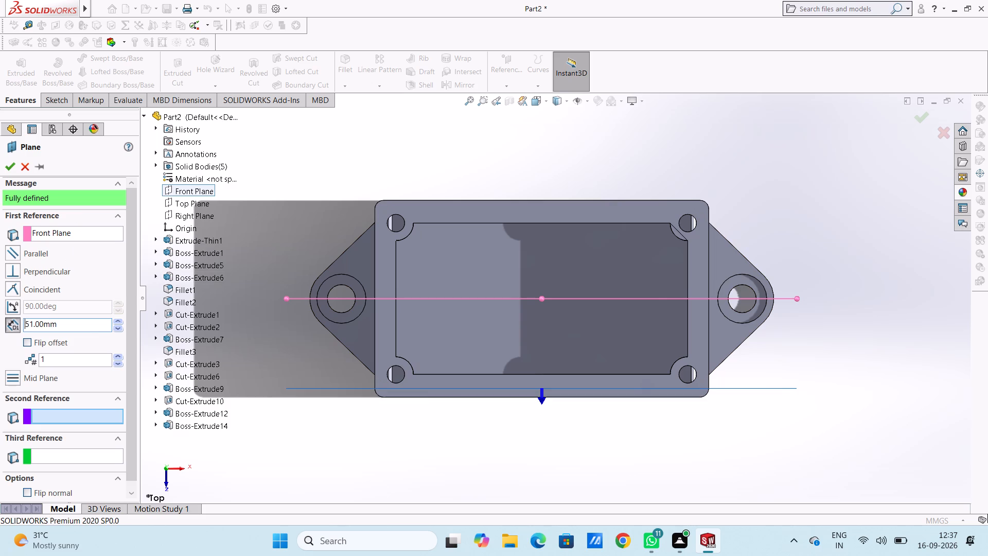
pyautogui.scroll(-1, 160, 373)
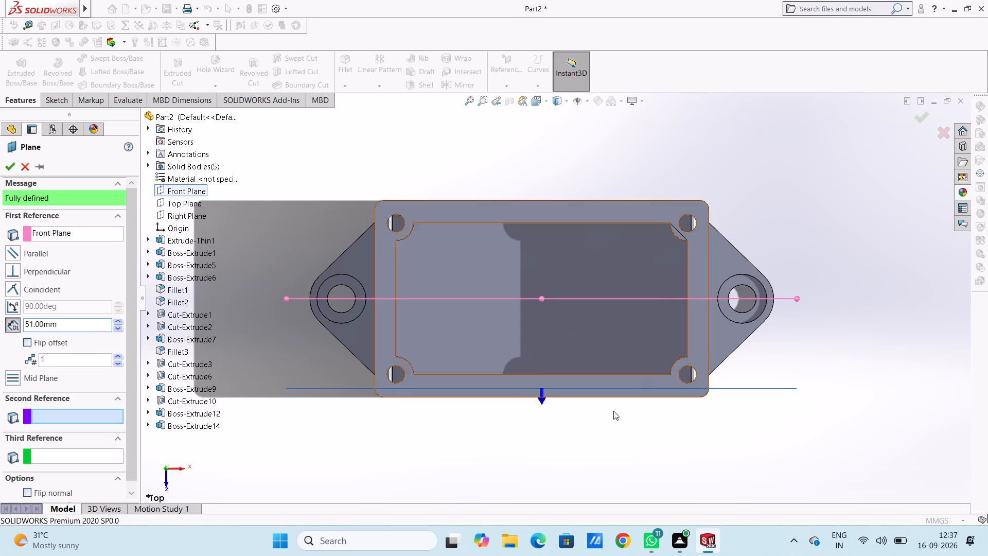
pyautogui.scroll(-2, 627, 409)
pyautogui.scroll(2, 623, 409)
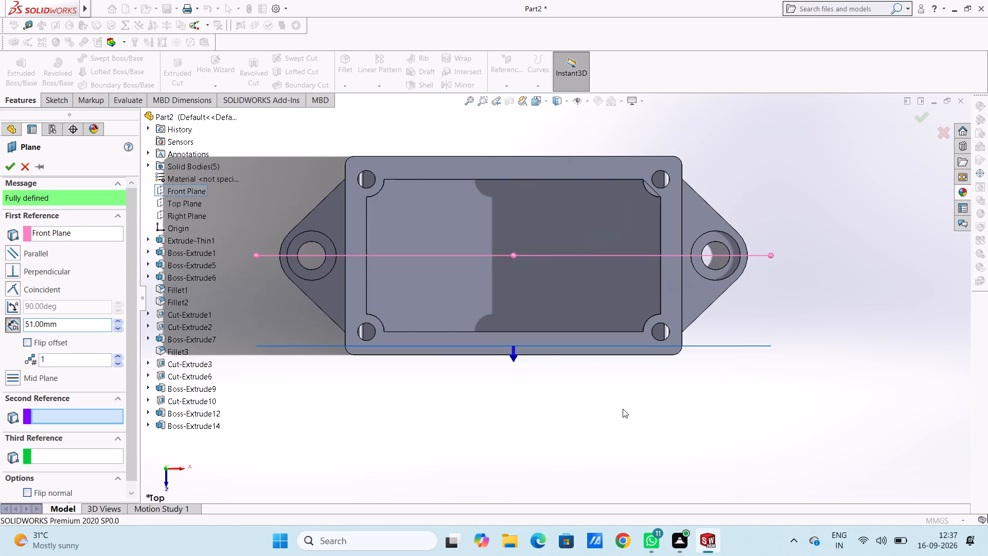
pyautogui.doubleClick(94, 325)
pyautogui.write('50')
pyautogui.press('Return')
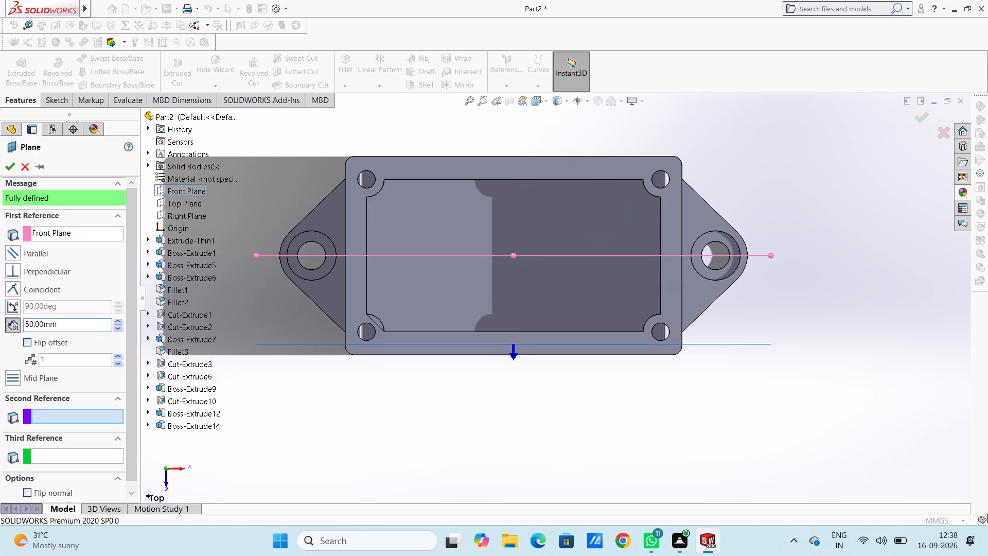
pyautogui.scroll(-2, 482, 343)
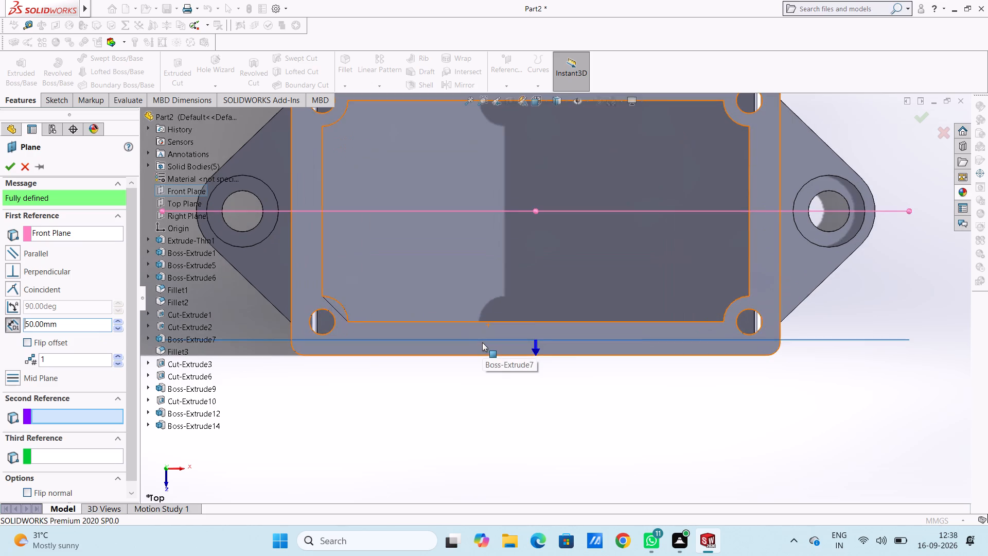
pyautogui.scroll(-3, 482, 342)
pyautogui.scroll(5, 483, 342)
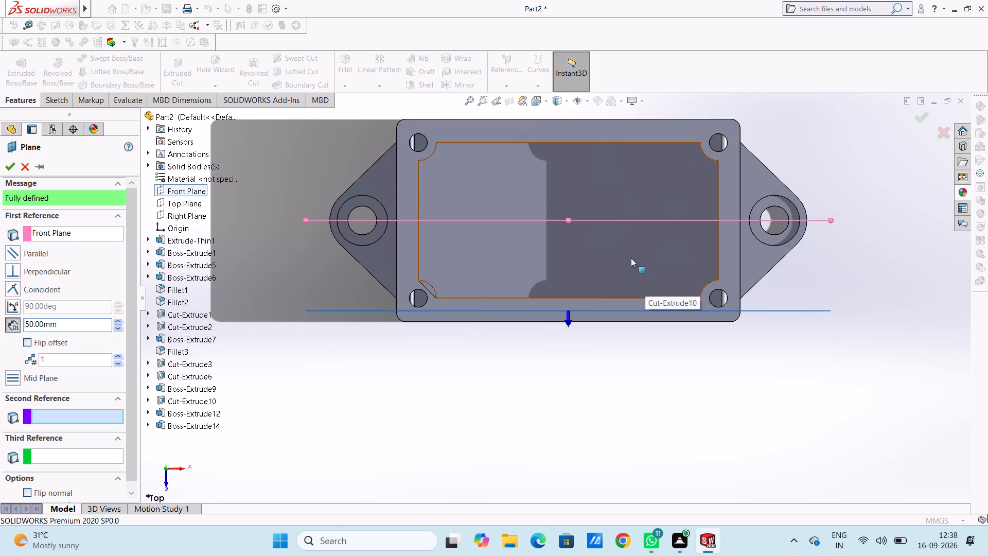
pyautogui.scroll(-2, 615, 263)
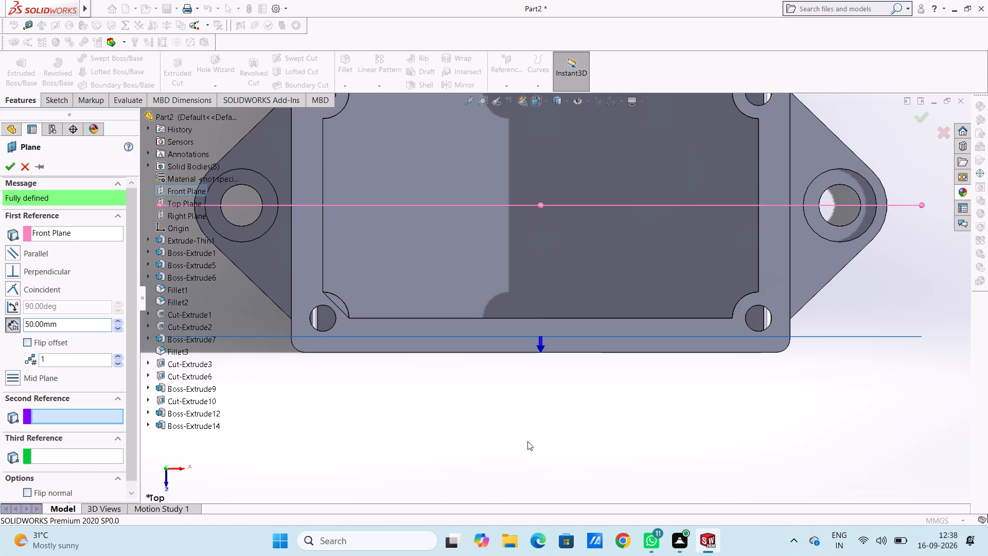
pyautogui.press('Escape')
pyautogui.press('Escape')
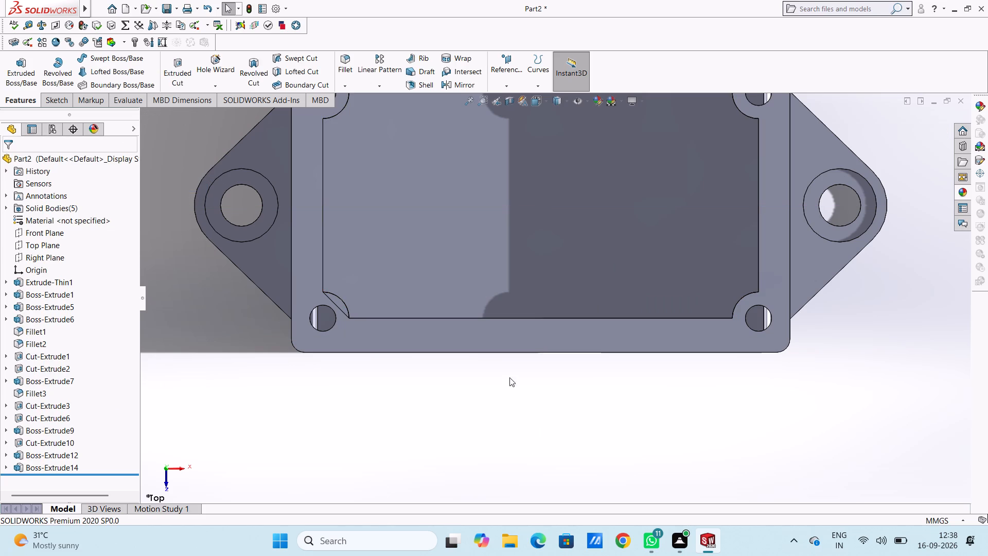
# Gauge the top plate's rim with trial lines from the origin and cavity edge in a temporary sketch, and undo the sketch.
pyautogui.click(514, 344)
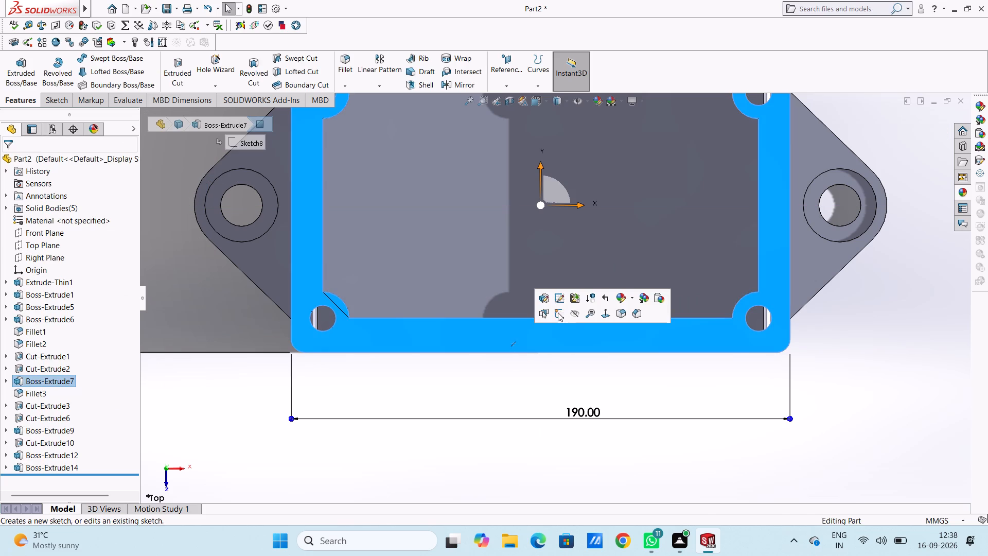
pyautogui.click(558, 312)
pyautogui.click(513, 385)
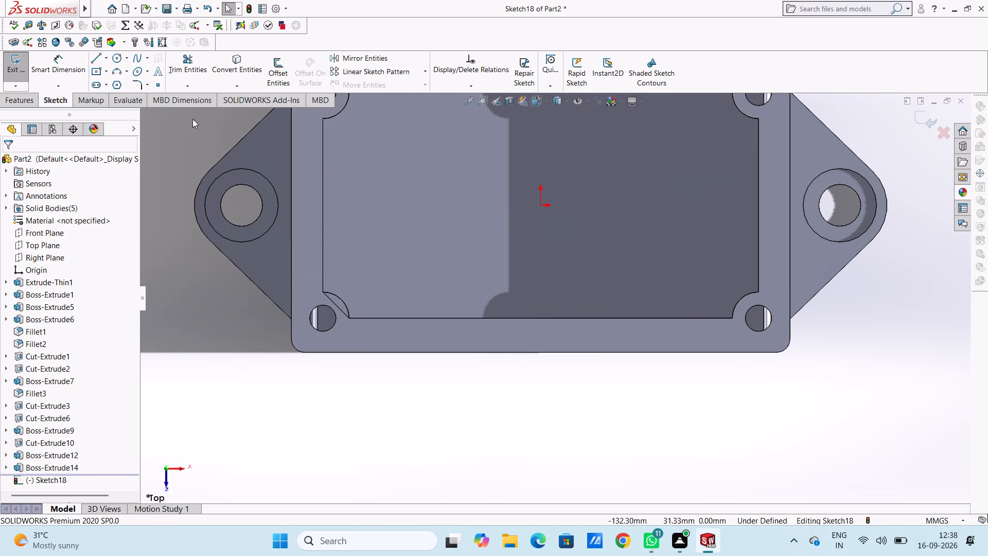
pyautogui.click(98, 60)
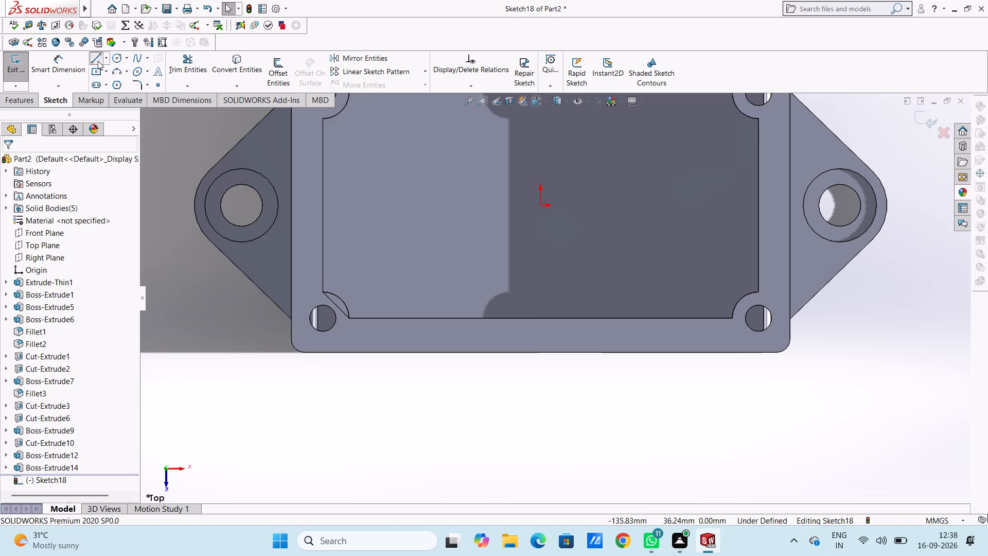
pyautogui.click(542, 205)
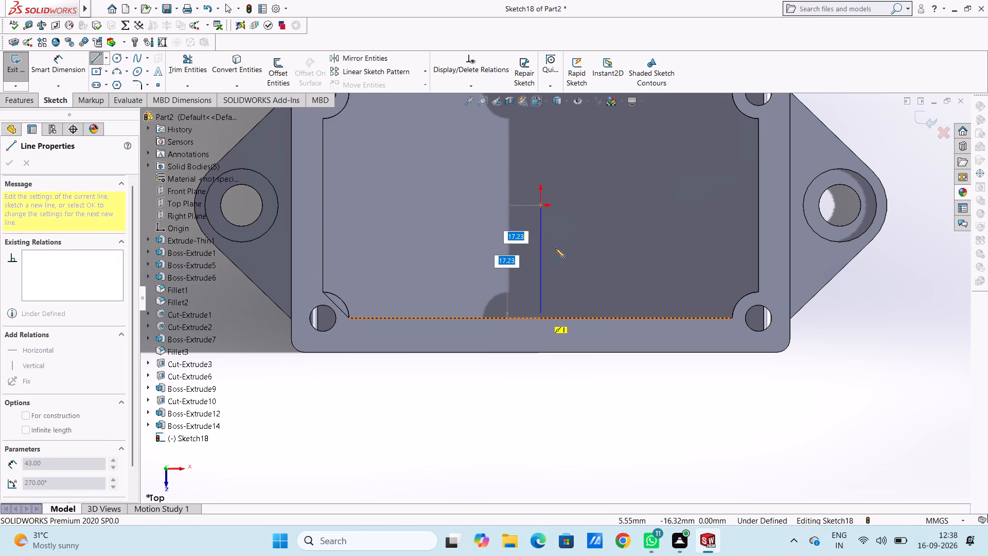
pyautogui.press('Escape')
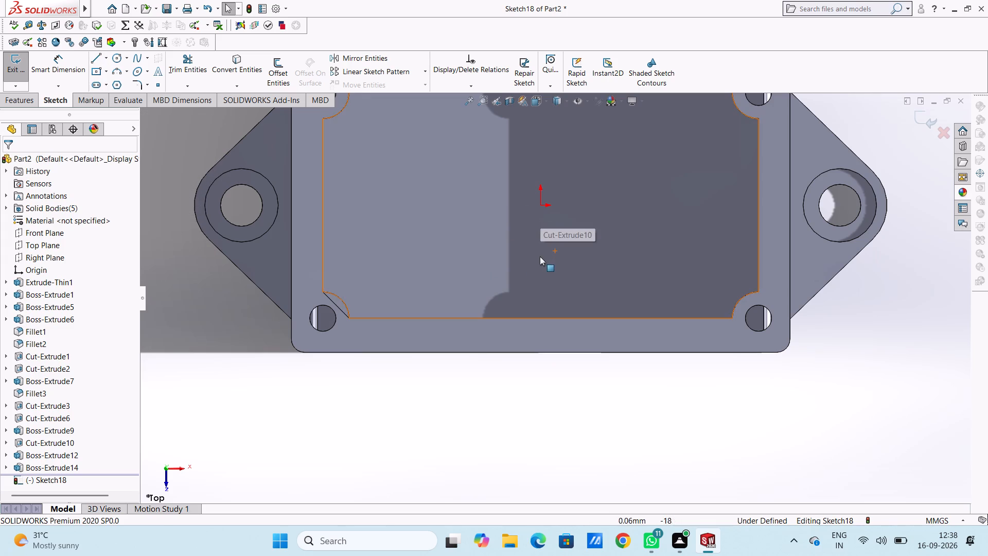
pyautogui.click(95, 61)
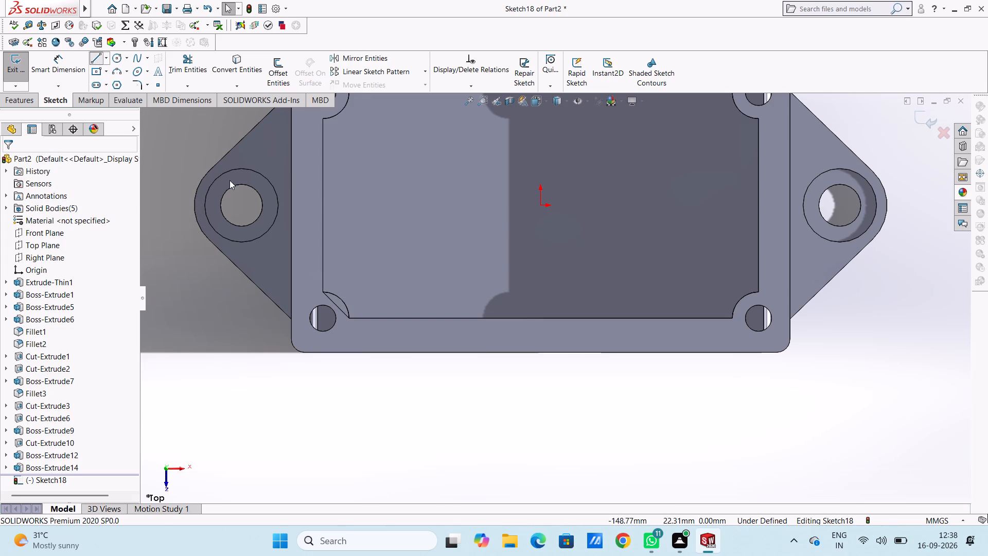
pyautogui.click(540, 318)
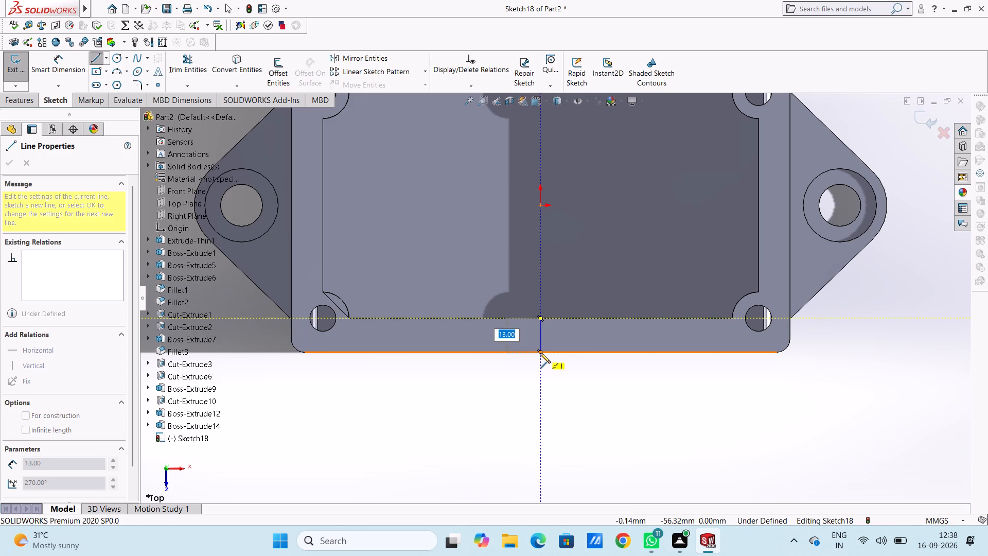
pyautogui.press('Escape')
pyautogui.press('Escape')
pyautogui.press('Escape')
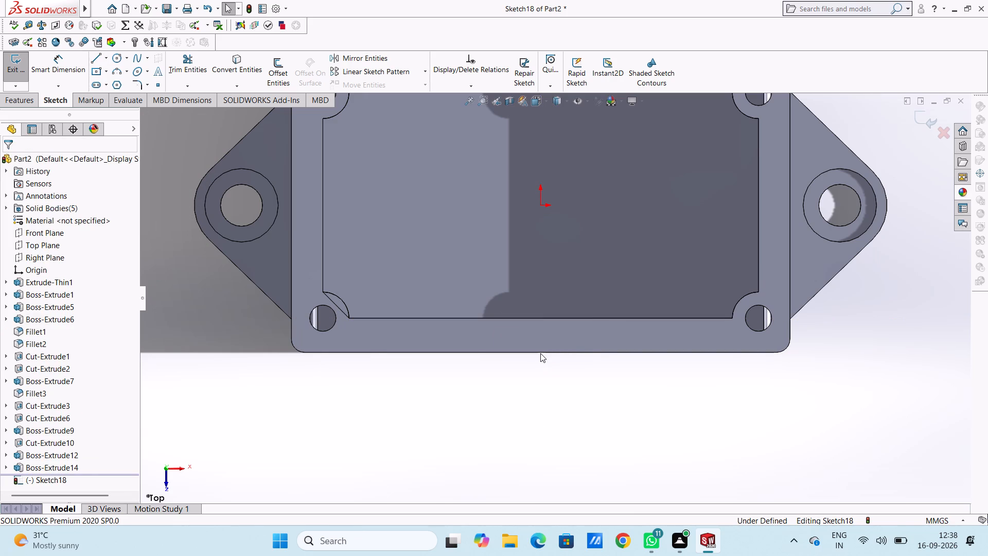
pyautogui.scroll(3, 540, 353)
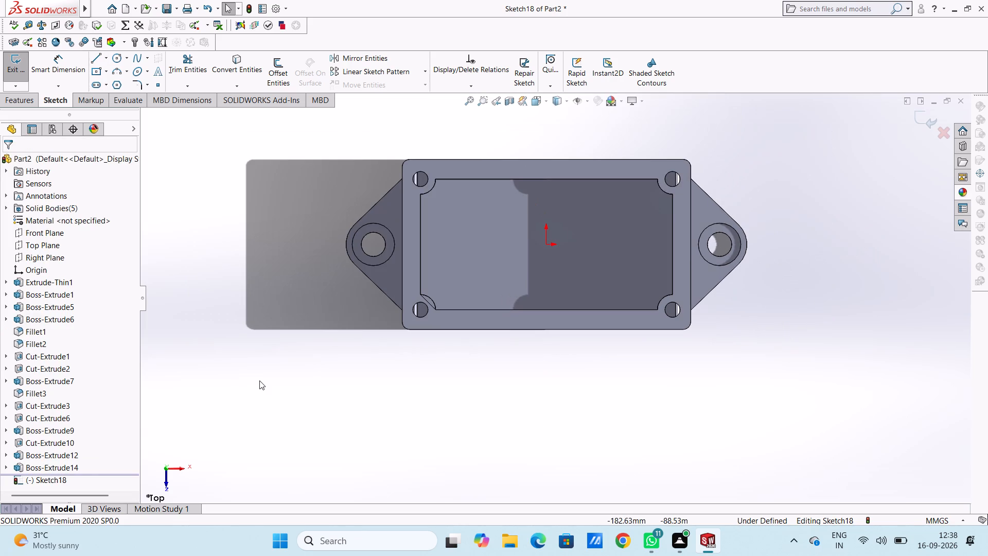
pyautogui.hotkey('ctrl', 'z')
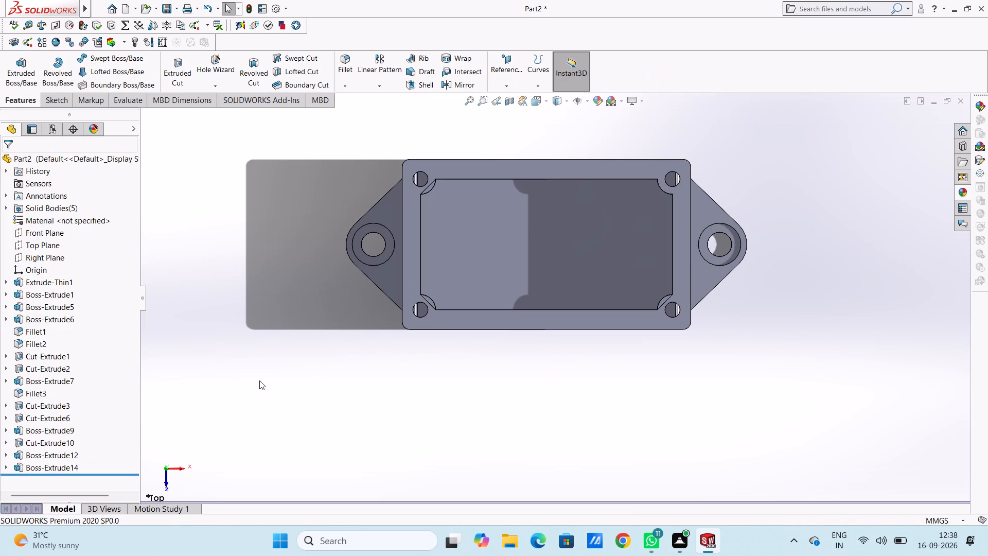
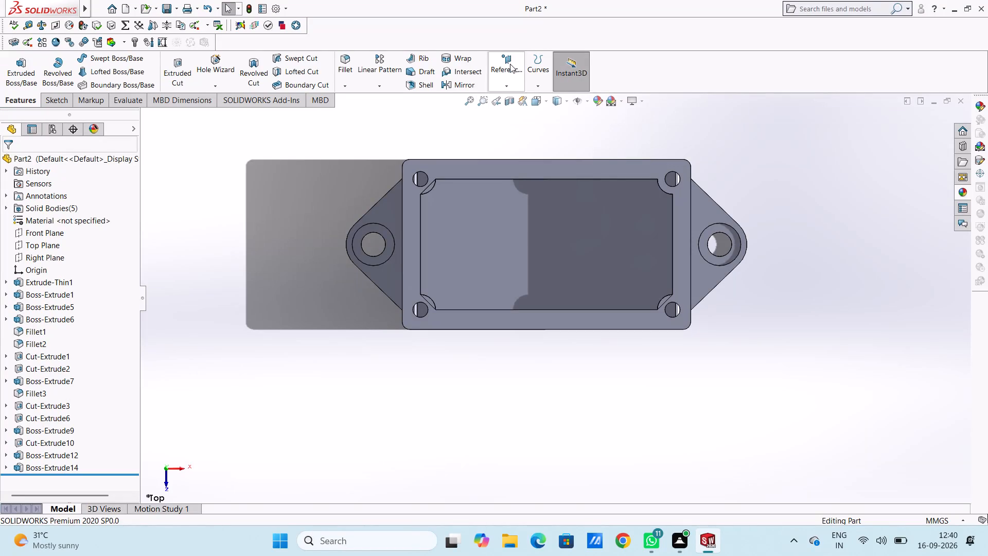
# Create a reference plane offset 49.5 mm from the Front Plane.
pyautogui.click(510, 64)
pyautogui.click(514, 99)
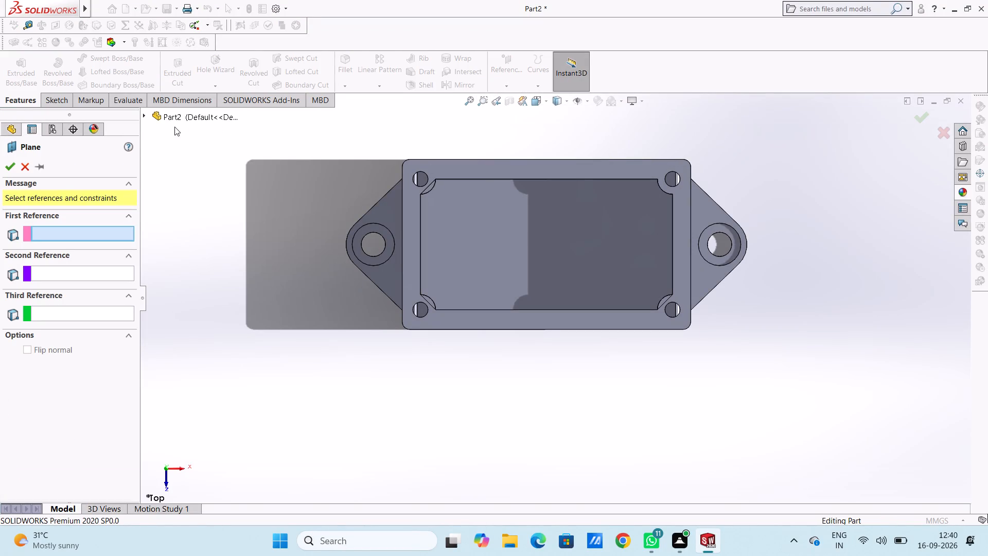
pyautogui.click(160, 120)
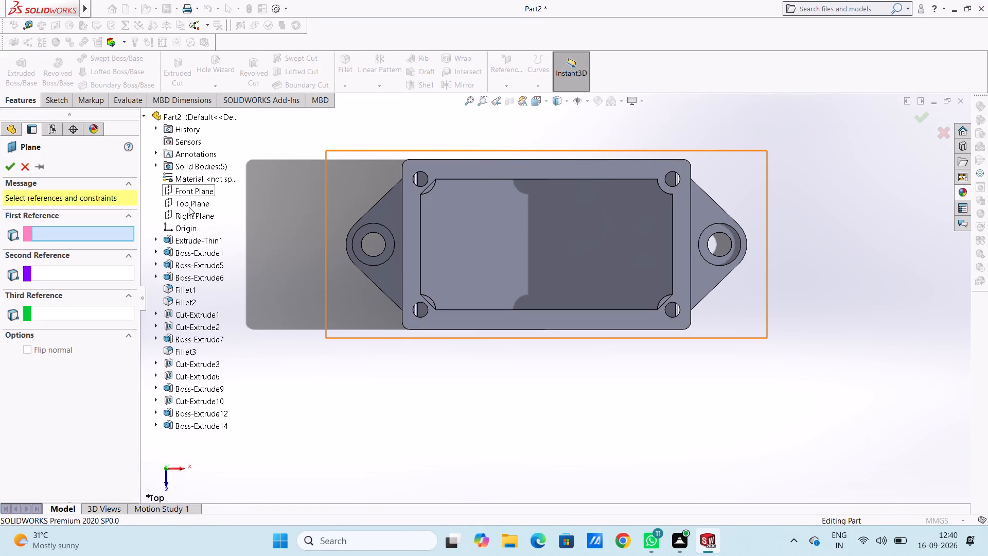
pyautogui.click(190, 193)
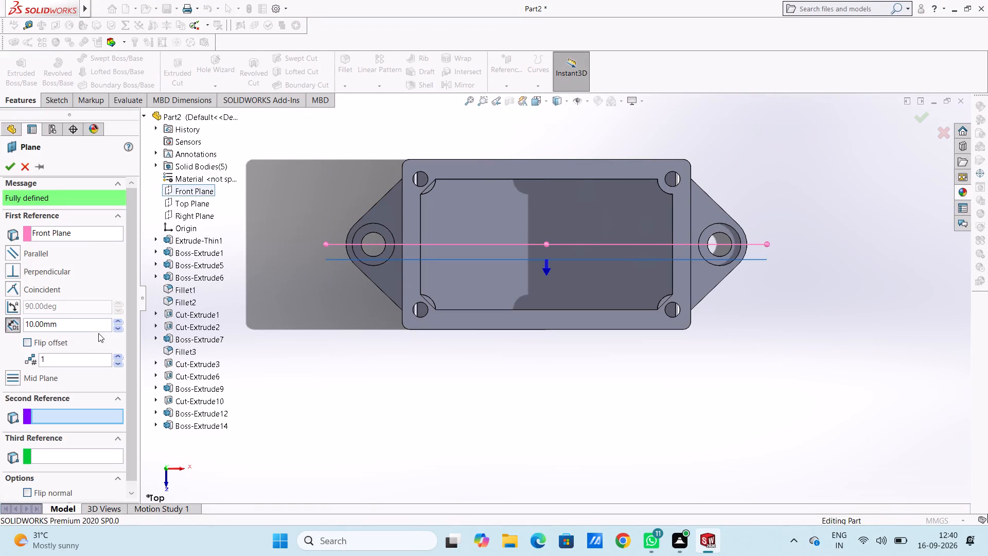
pyautogui.doubleClick(95, 325)
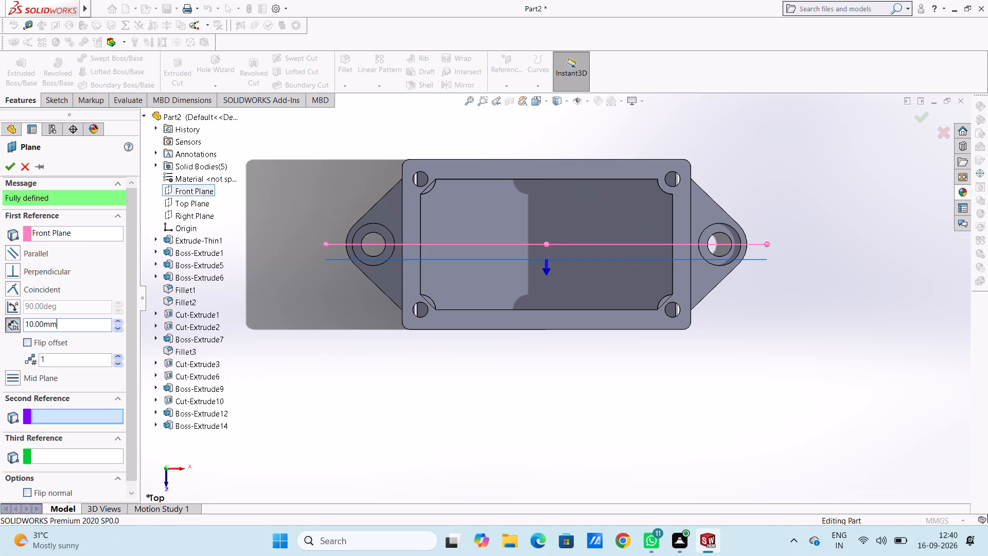
pyautogui.write('49.5')
pyautogui.press('Return')
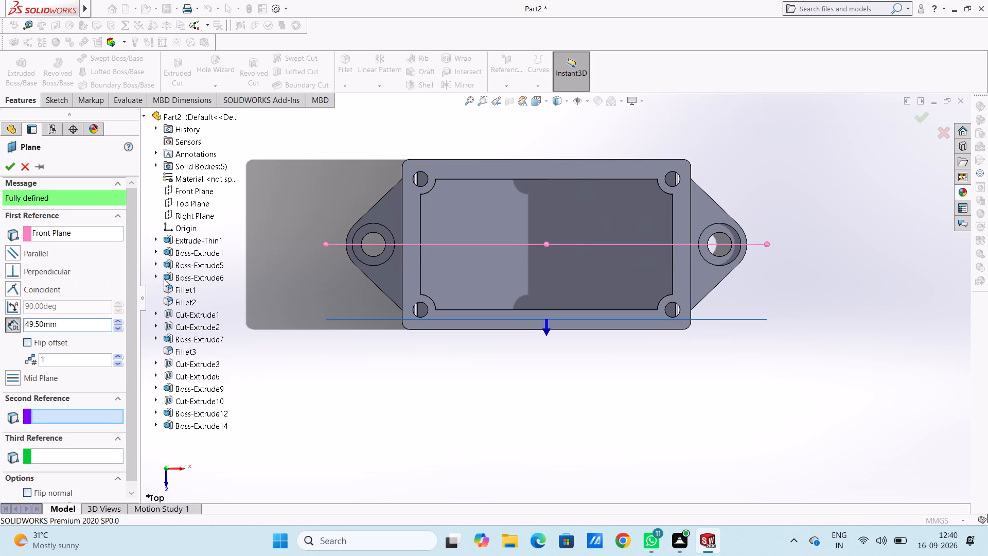
pyautogui.scroll(-4, 615, 306)
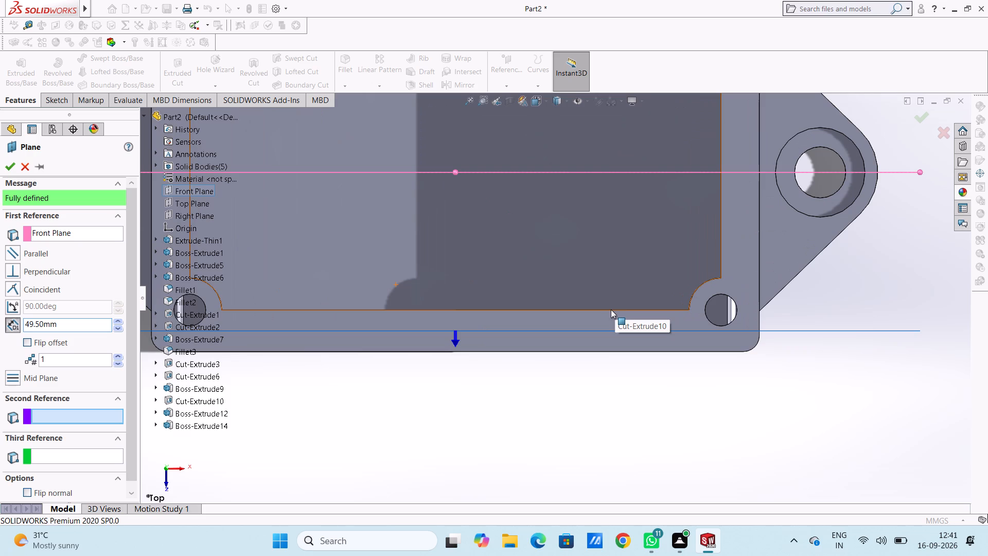
pyautogui.click(7, 165)
pyautogui.scroll(3, 301, 251)
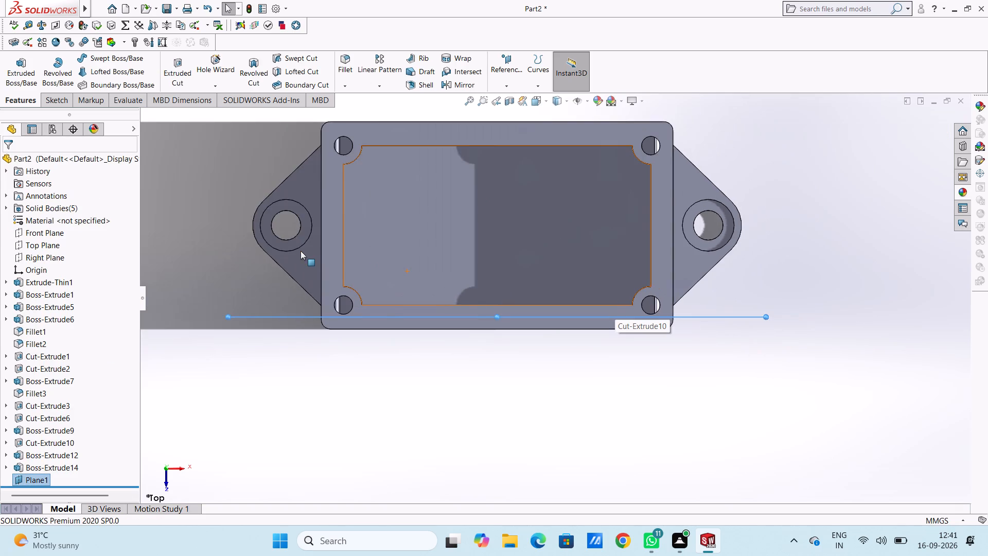
pyautogui.scroll(2, 301, 251)
pyautogui.click(236, 209)
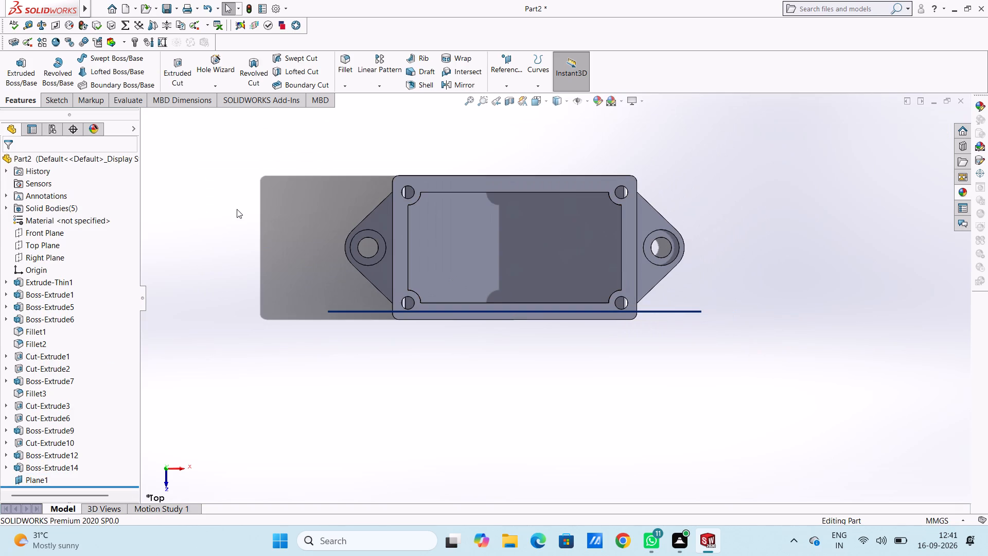
# Start a front-view sketch on the new offset plane and offset the body's recessed bottom edge upward by 12 mm.
pyautogui.hotkey('ctrl', '1')
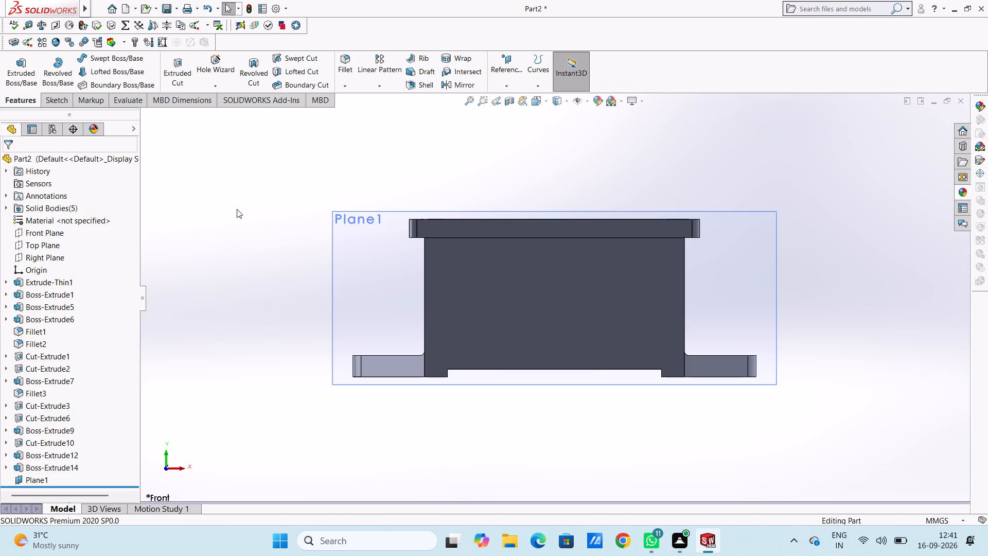
pyautogui.click(393, 307)
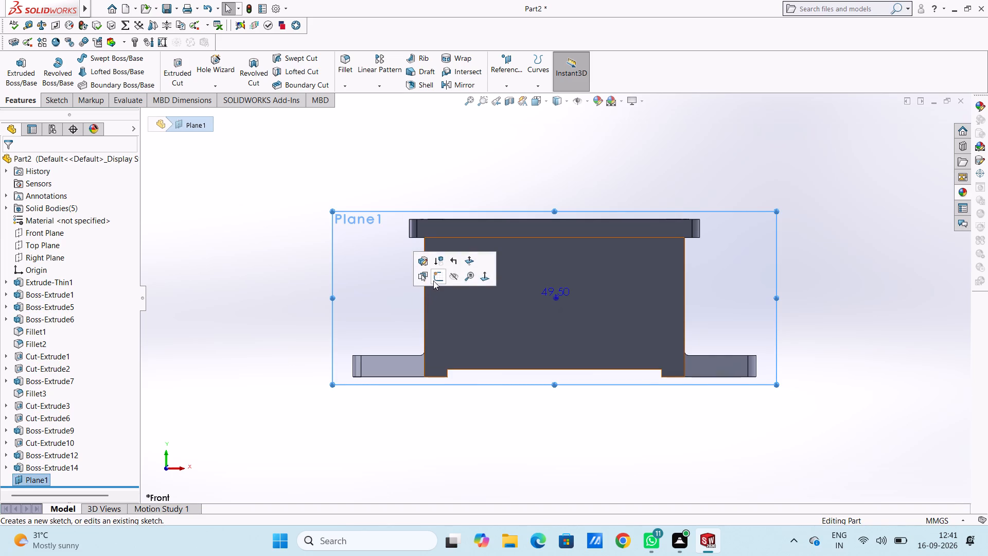
pyautogui.click(434, 280)
pyautogui.click(306, 268)
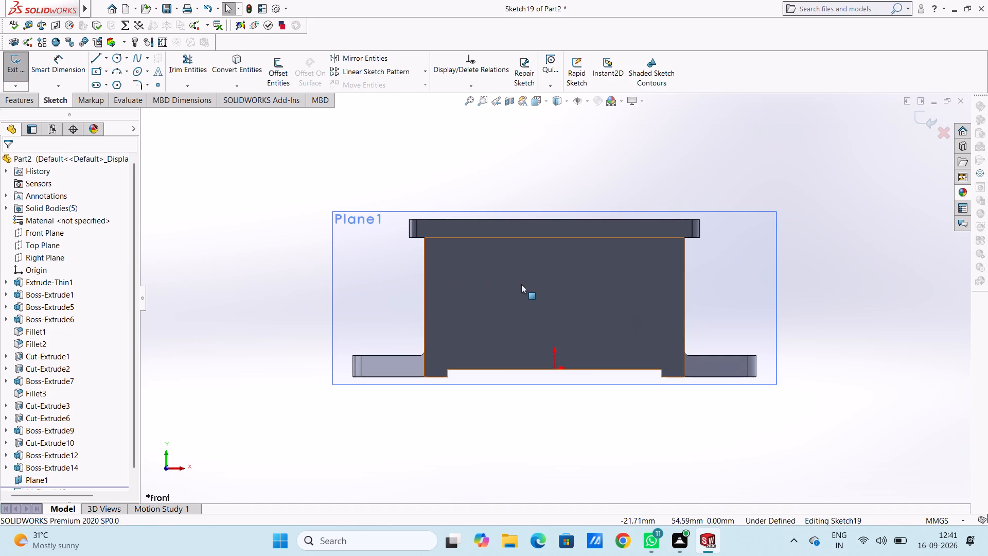
pyautogui.scroll(-3, 521, 284)
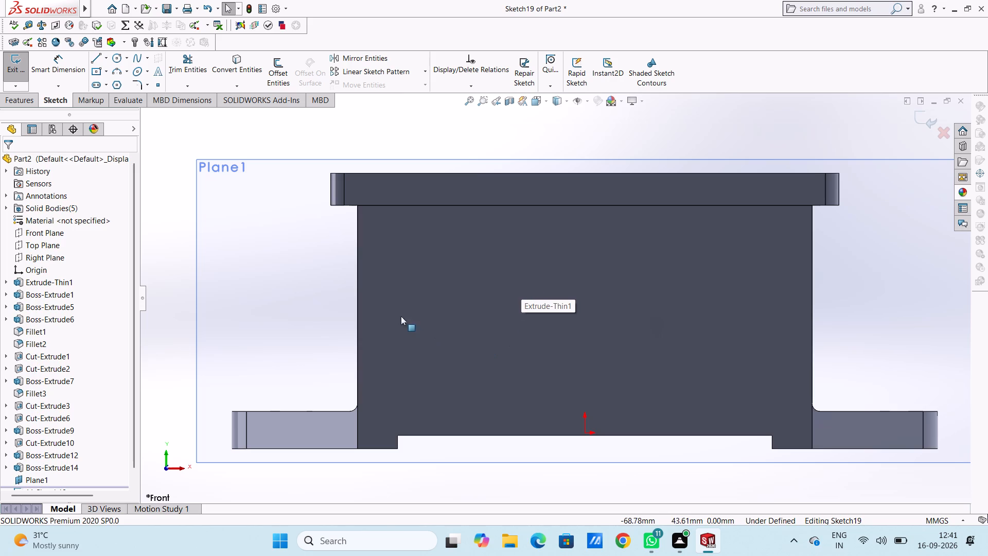
pyautogui.click(284, 63)
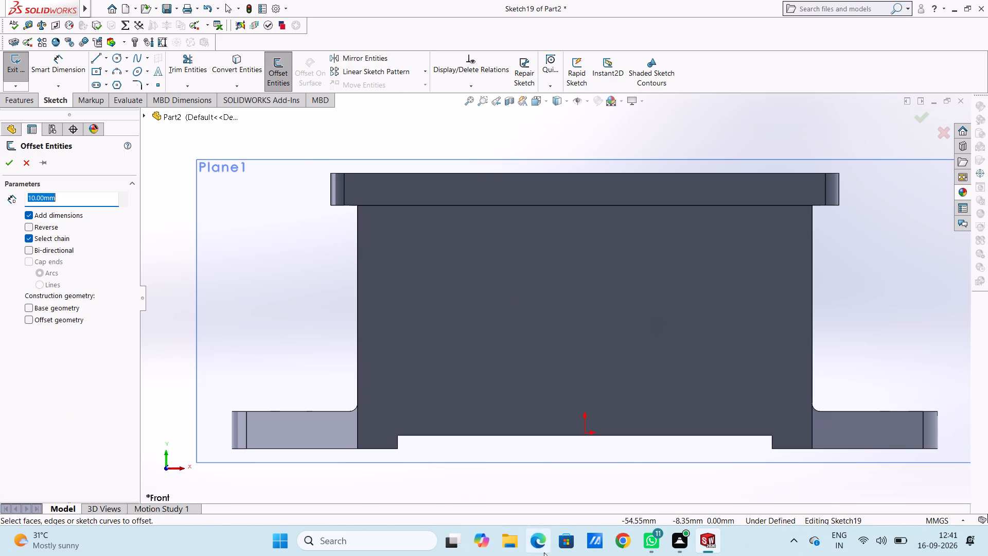
pyautogui.click(566, 436)
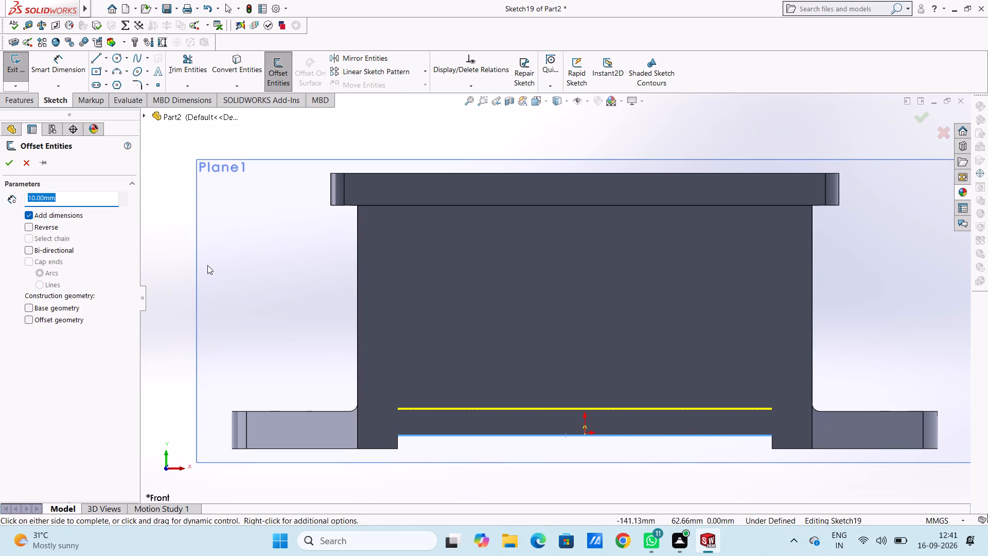
pyautogui.write('12')
pyautogui.press('Return')
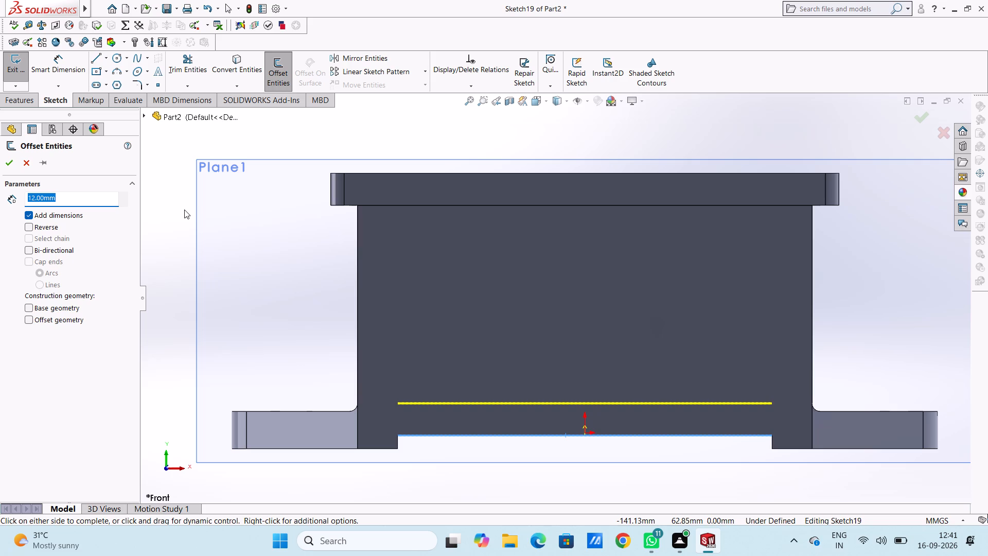
pyautogui.click(6, 160)
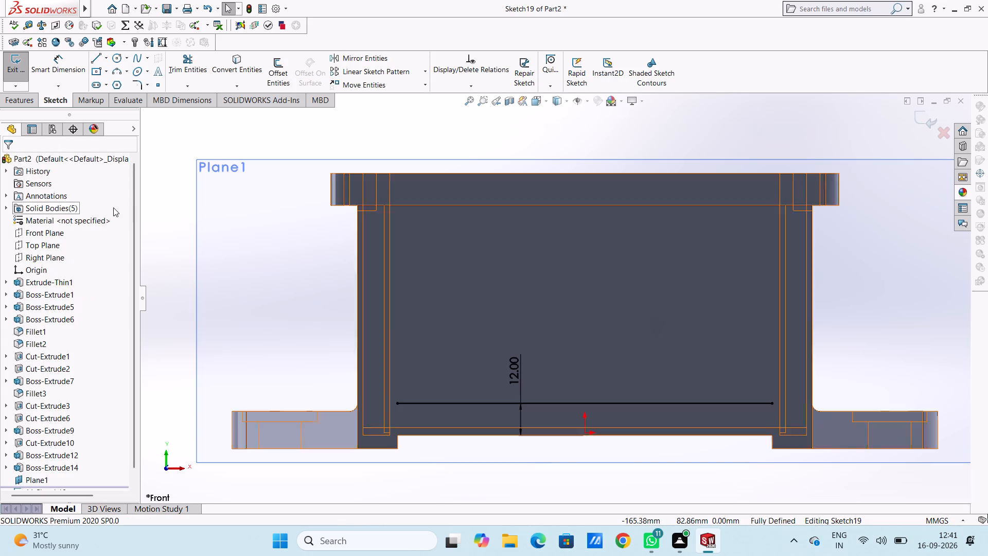
pyautogui.click(173, 212)
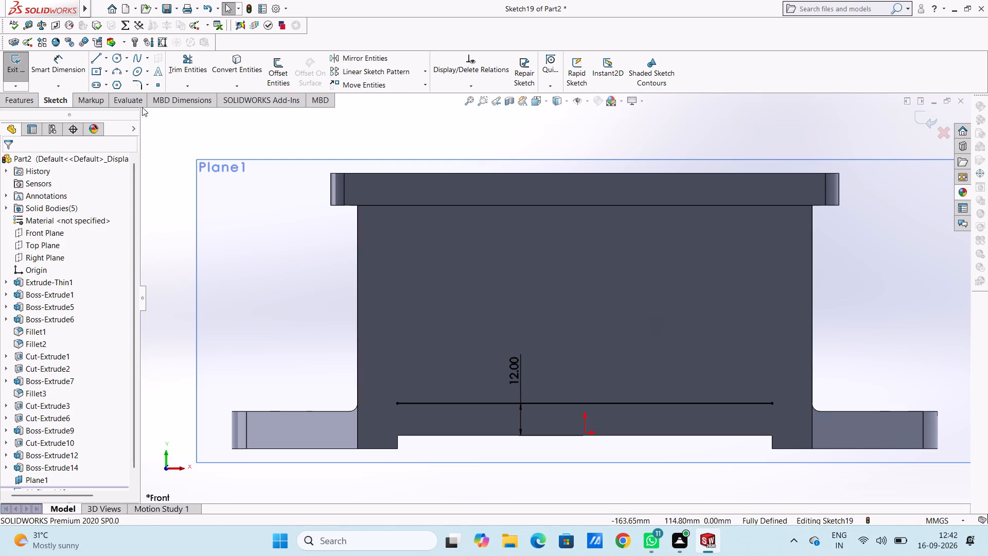
# Offset the body's left vertical edge 18 mm inward, using the reversed direction.
pyautogui.click(271, 66)
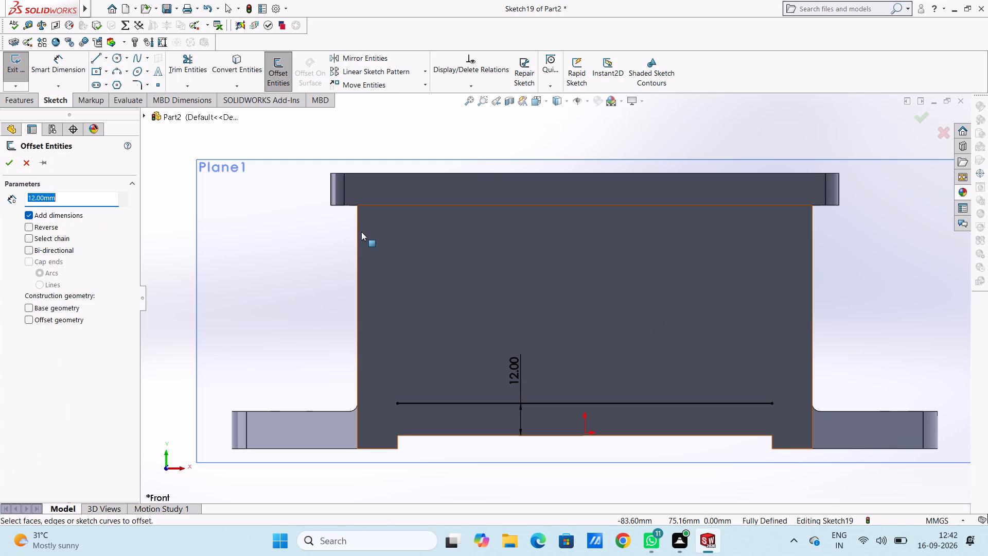
pyautogui.click(357, 242)
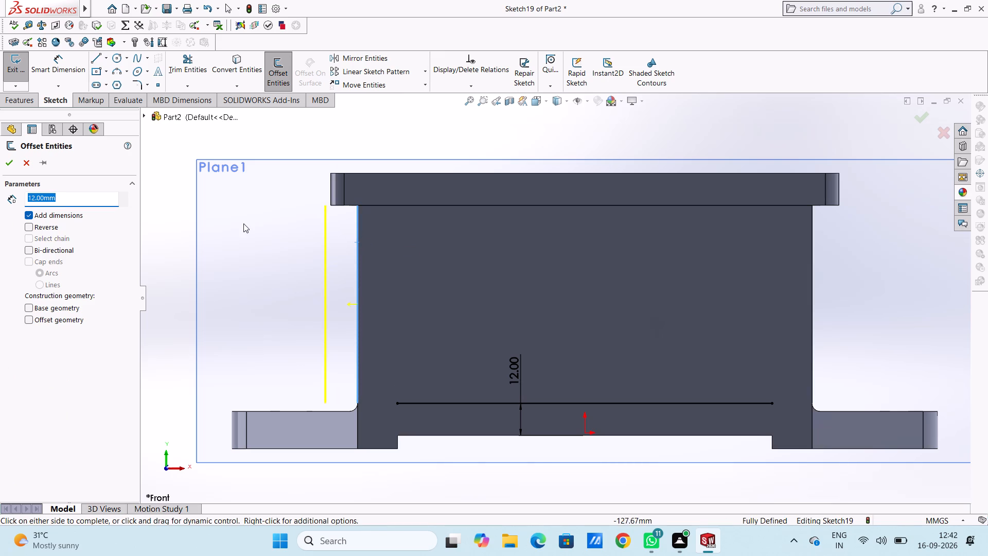
pyautogui.click(31, 226)
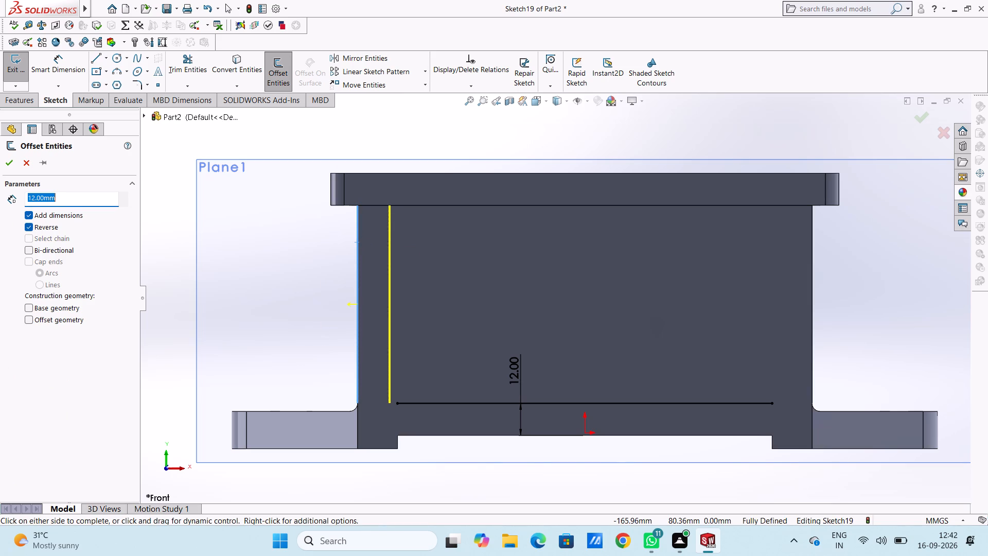
pyautogui.write('18')
pyautogui.press('Return')
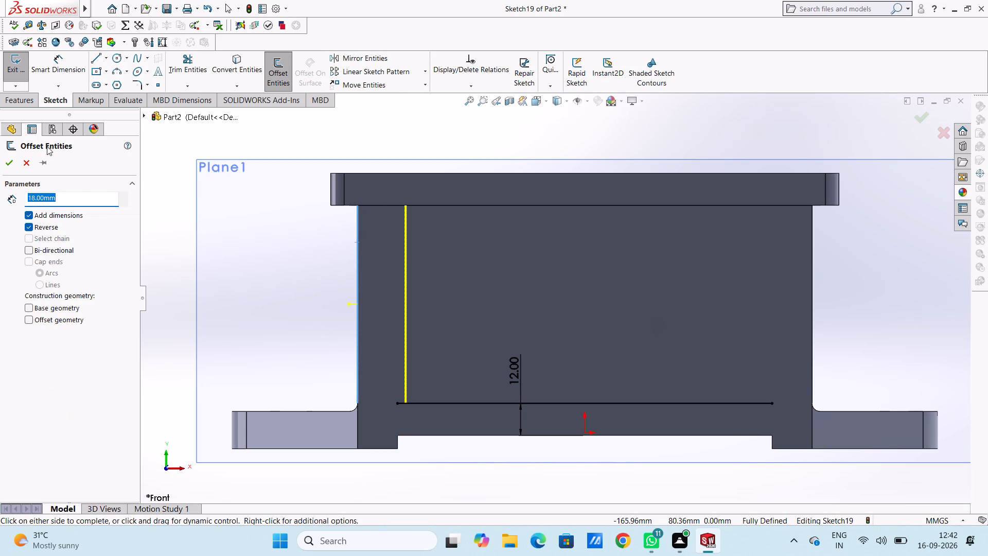
pyautogui.click(8, 163)
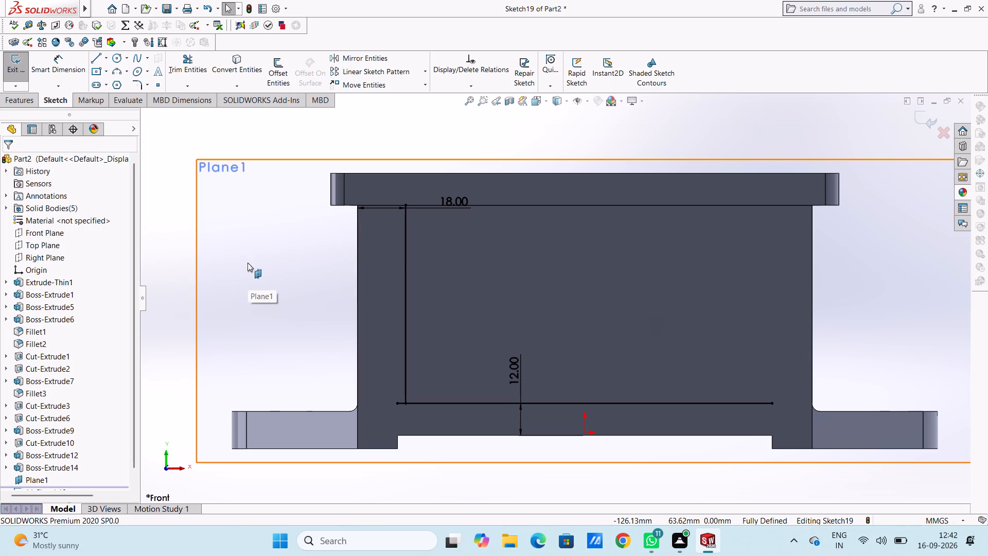
# Draw a vertical line about 98 mm long from the flange's top edge midpoint to the body's bottom edge midpoint.
pyautogui.click(95, 57)
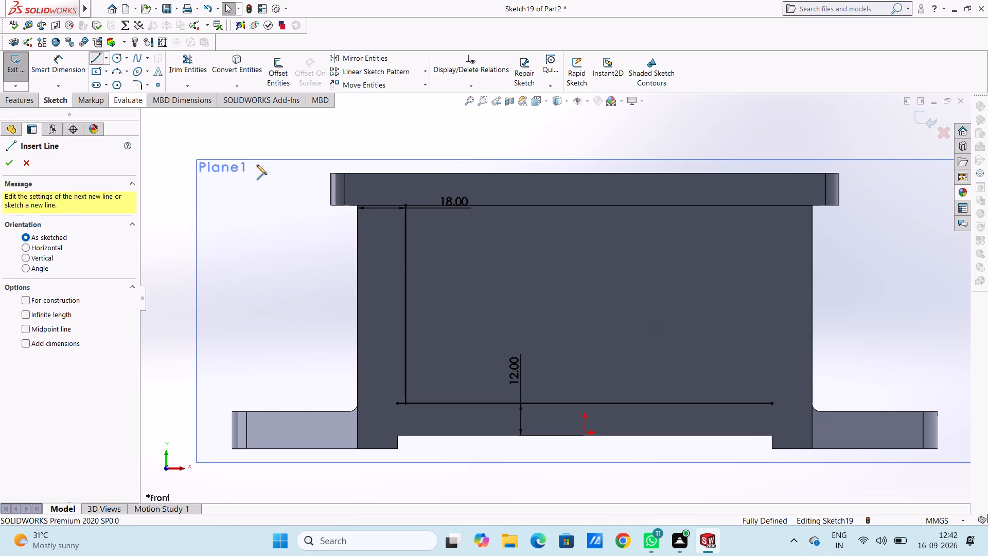
pyautogui.click(584, 173)
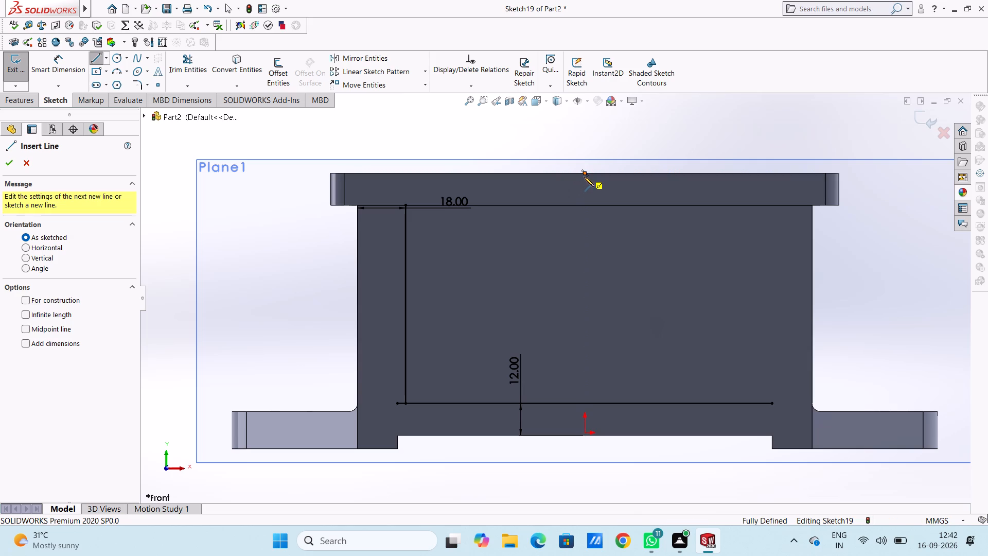
pyautogui.click(587, 436)
pyautogui.press('Escape')
pyautogui.press('Escape')
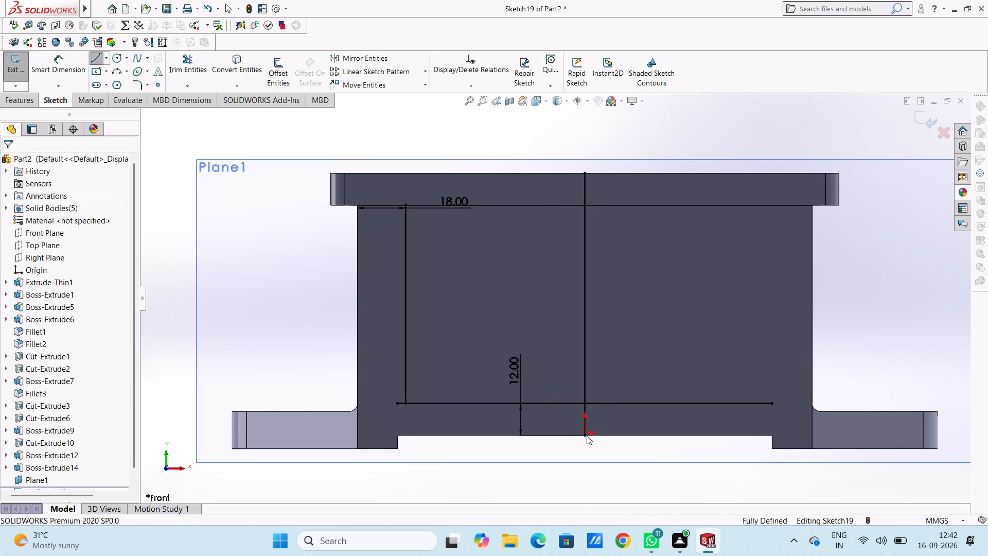
pyautogui.scroll(-3, 587, 424)
pyautogui.scroll(3, 536, 248)
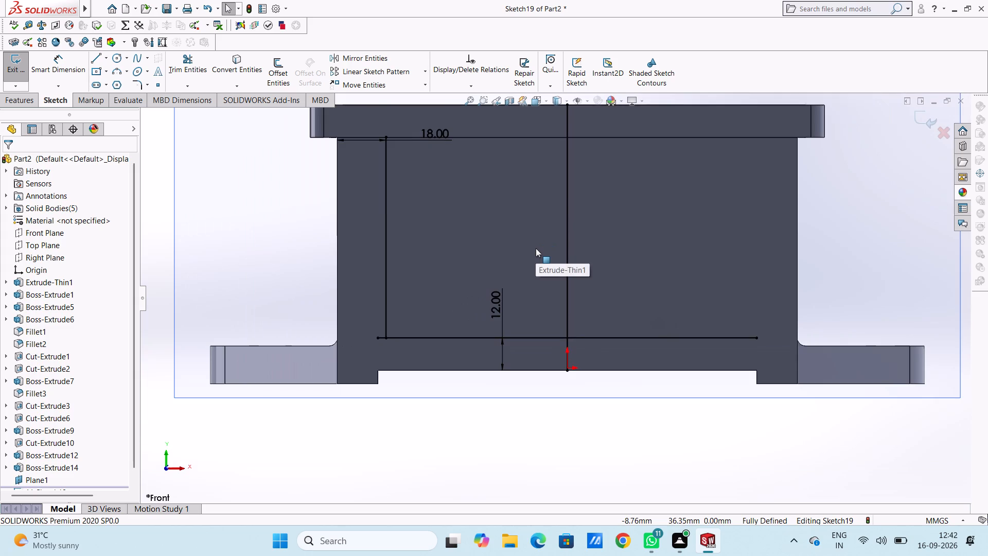
pyautogui.scroll(4, 516, 145)
pyautogui.scroll(-3, 522, 161)
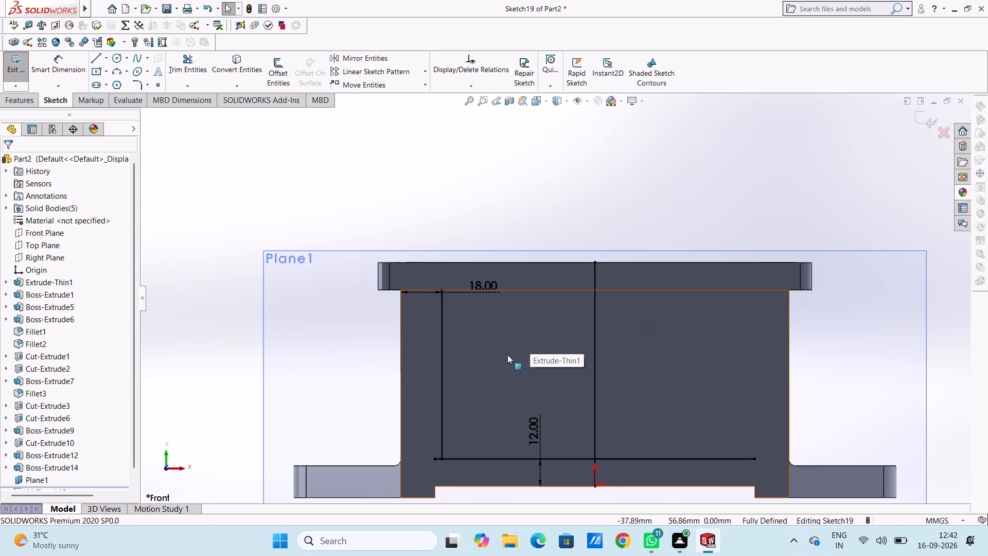
# Draw two circles of 50 mm radius at the same height, one centred on each side of the vertical middle line.
pyautogui.click(117, 59)
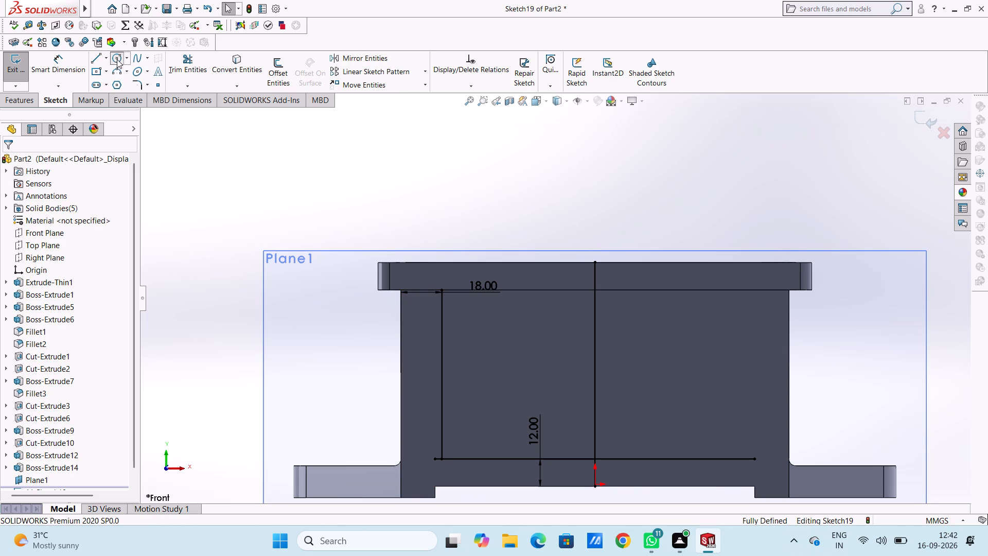
pyautogui.click(522, 364)
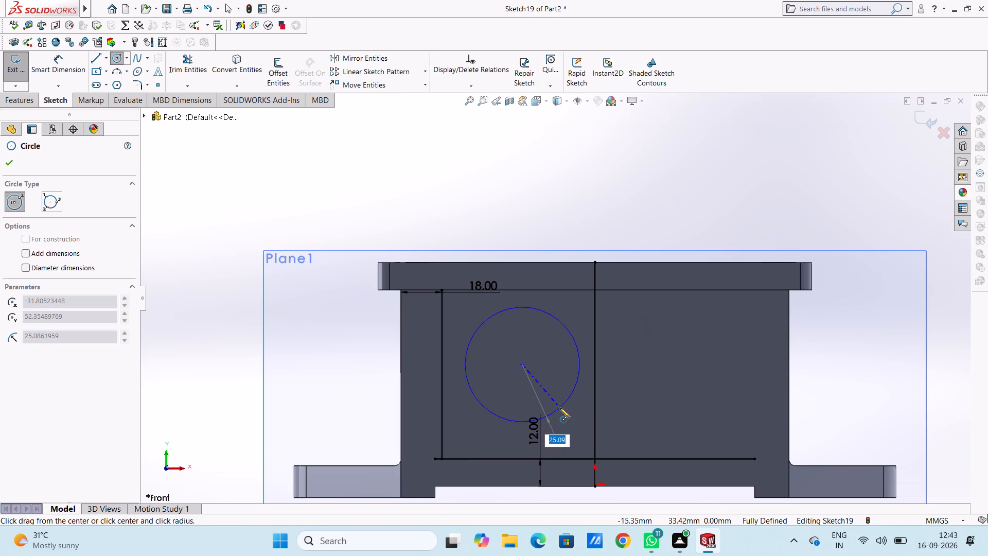
pyautogui.write('50')
pyautogui.press('Return')
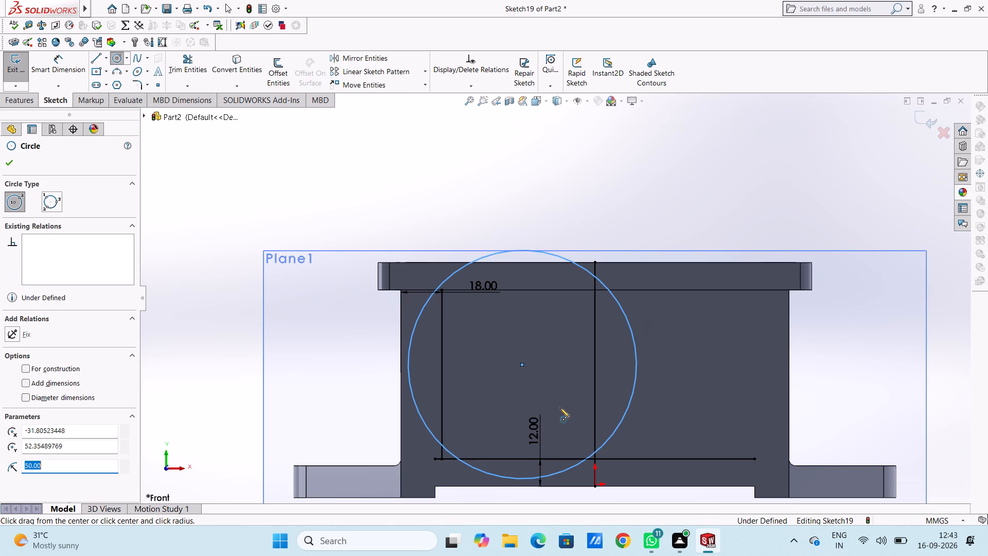
pyautogui.scroll(2, 560, 408)
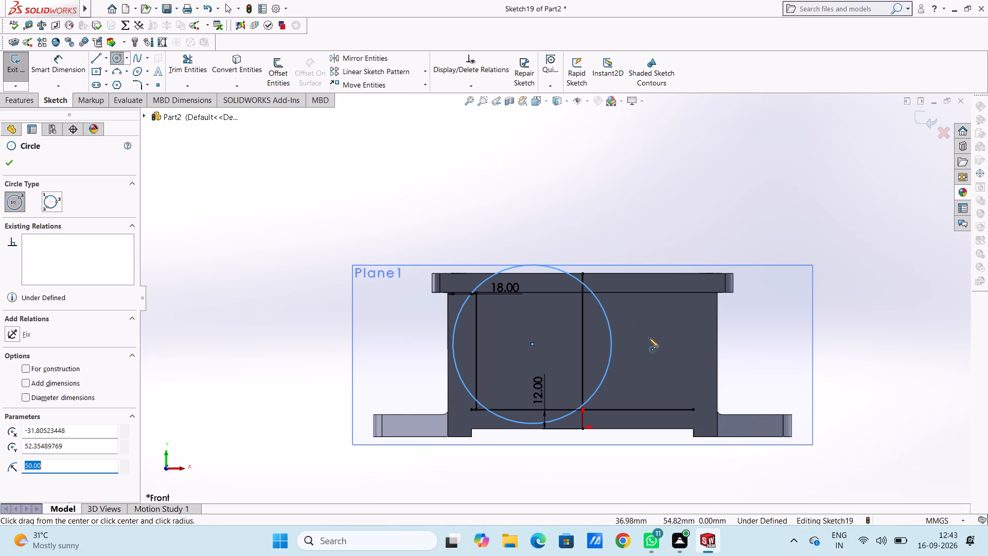
pyautogui.click(645, 345)
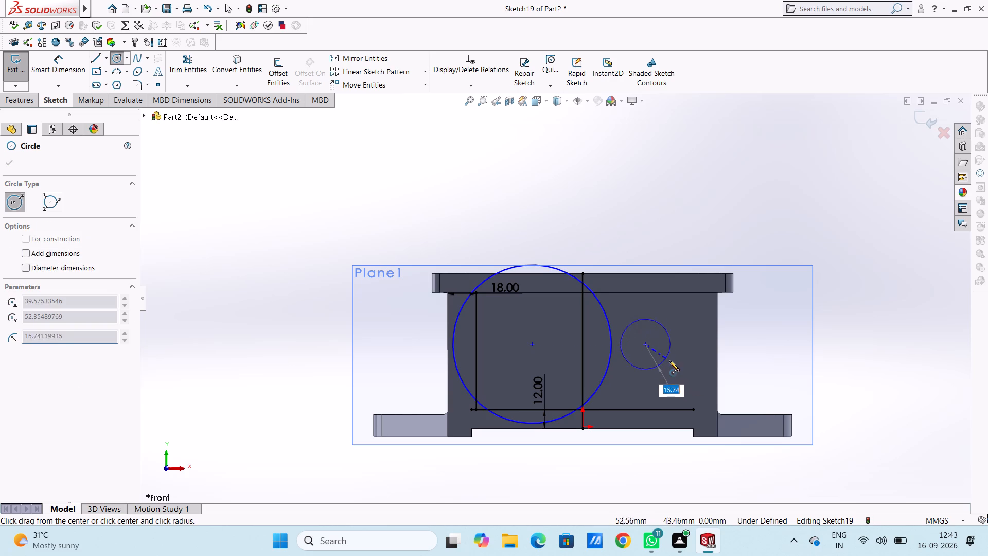
pyautogui.write('50')
pyautogui.press('Return')
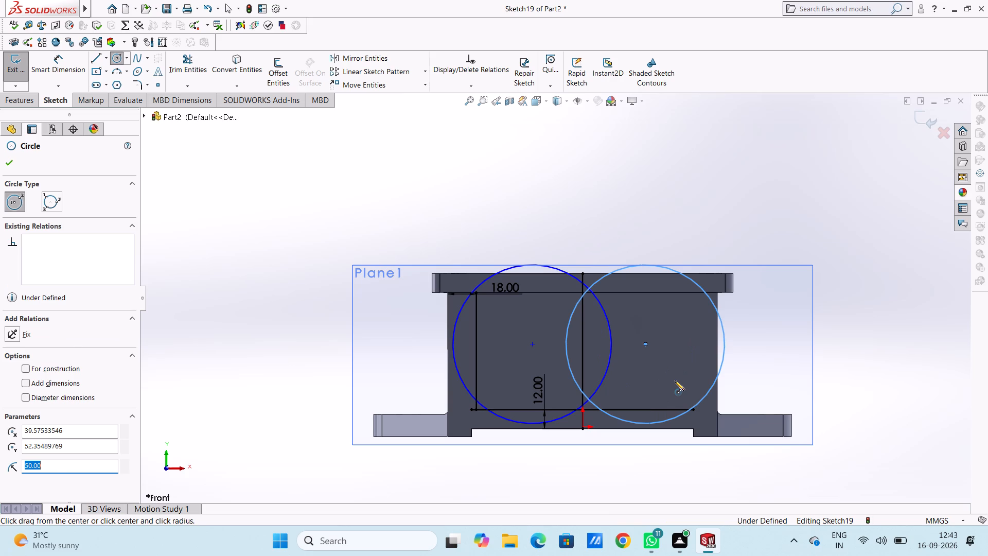
pyautogui.press('Escape')
pyautogui.press('Escape')
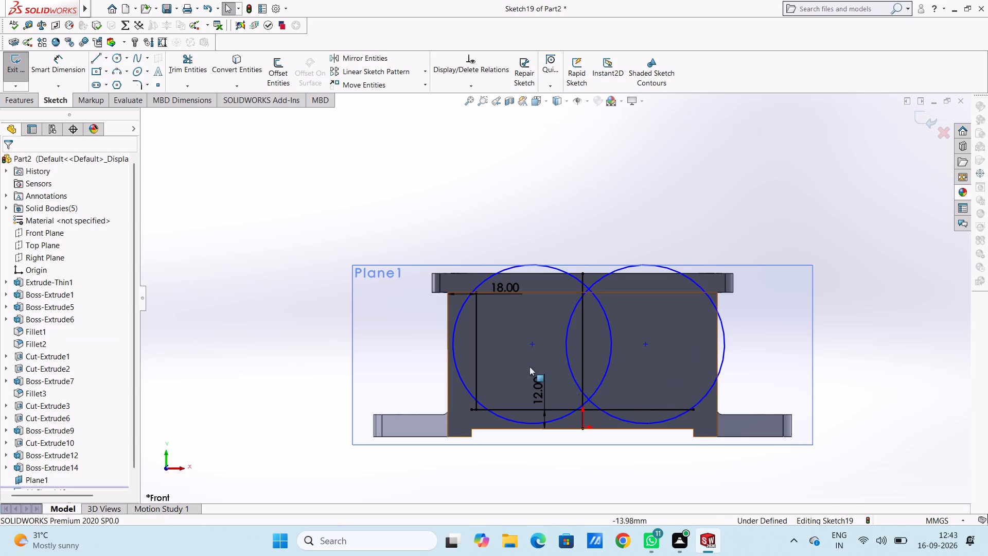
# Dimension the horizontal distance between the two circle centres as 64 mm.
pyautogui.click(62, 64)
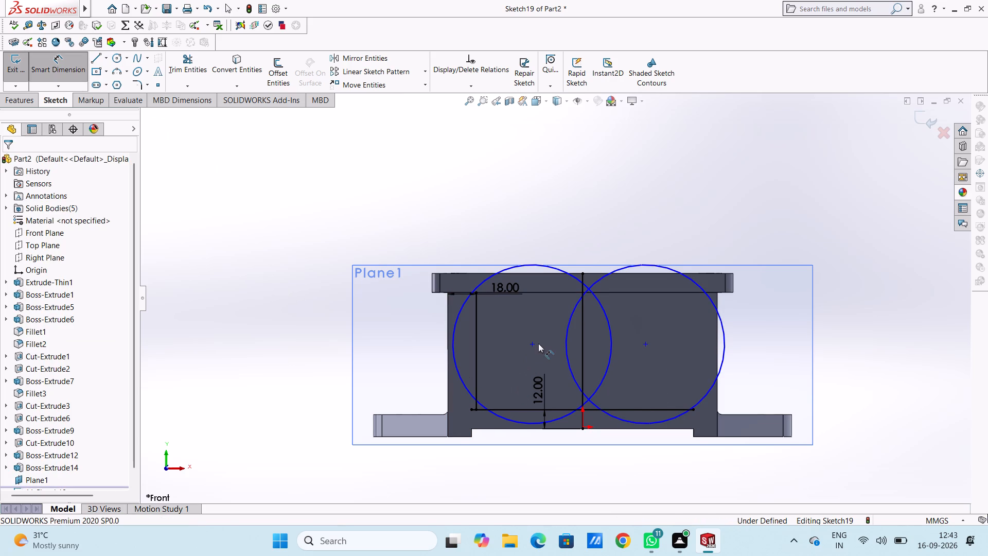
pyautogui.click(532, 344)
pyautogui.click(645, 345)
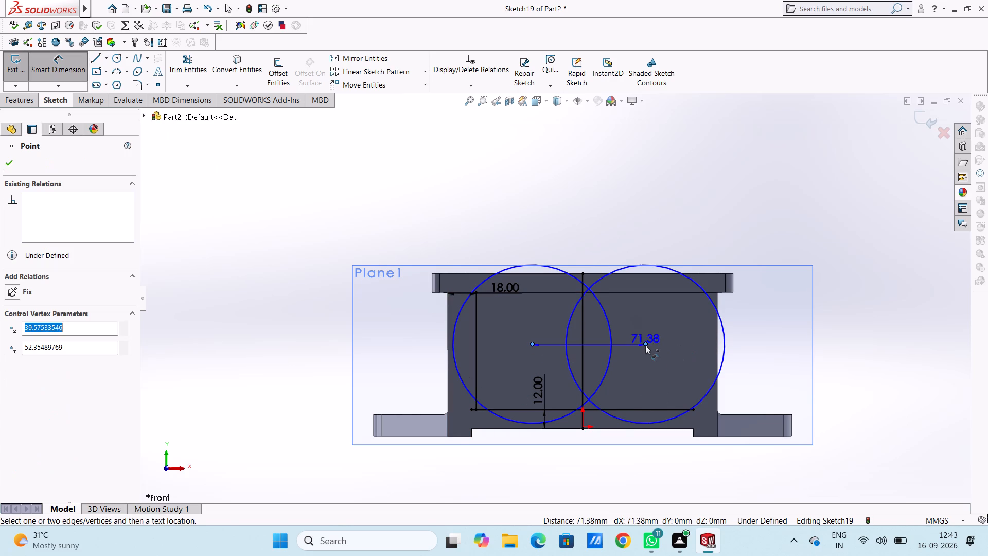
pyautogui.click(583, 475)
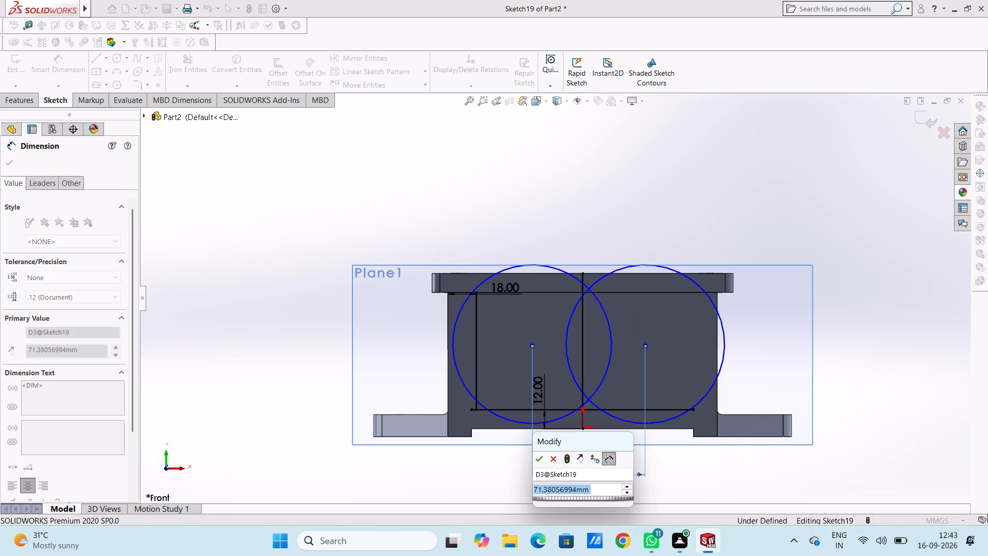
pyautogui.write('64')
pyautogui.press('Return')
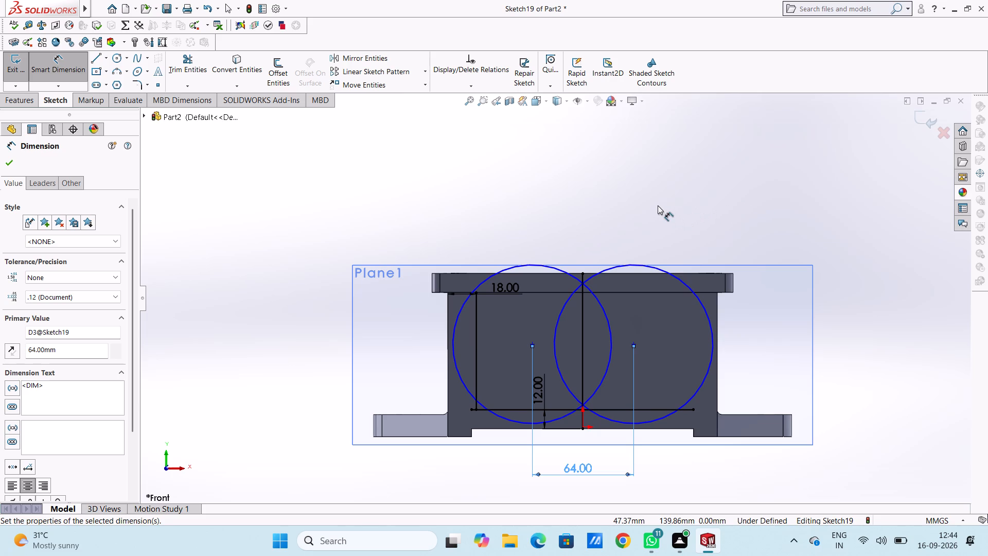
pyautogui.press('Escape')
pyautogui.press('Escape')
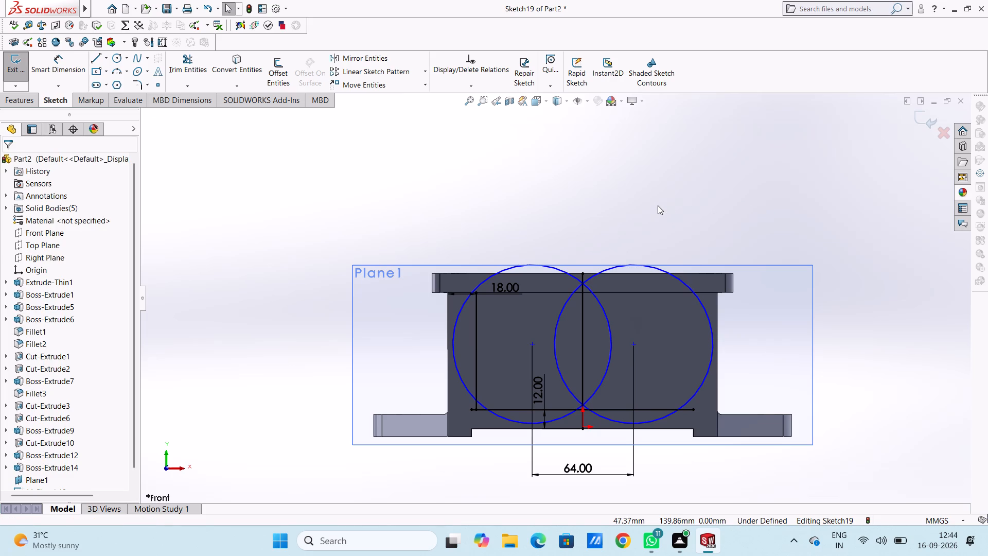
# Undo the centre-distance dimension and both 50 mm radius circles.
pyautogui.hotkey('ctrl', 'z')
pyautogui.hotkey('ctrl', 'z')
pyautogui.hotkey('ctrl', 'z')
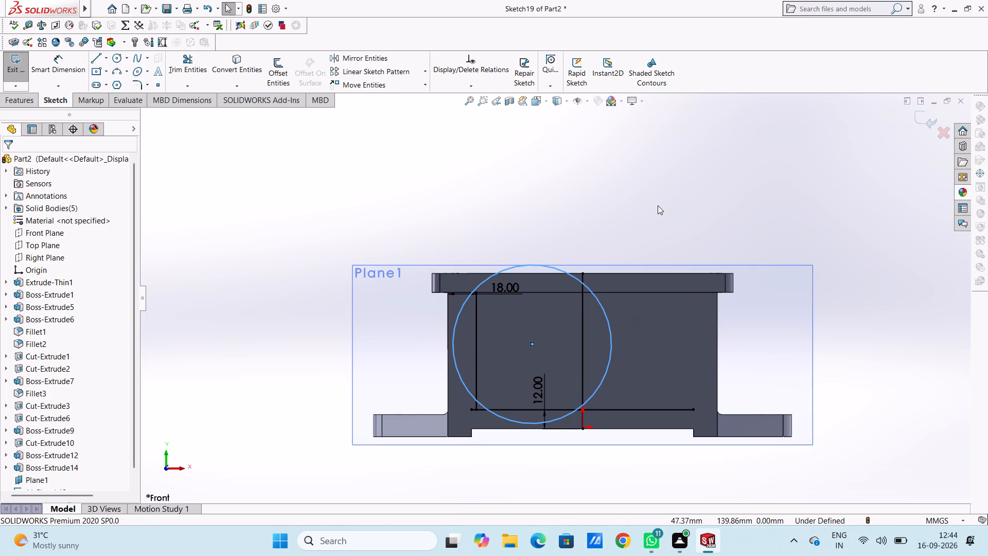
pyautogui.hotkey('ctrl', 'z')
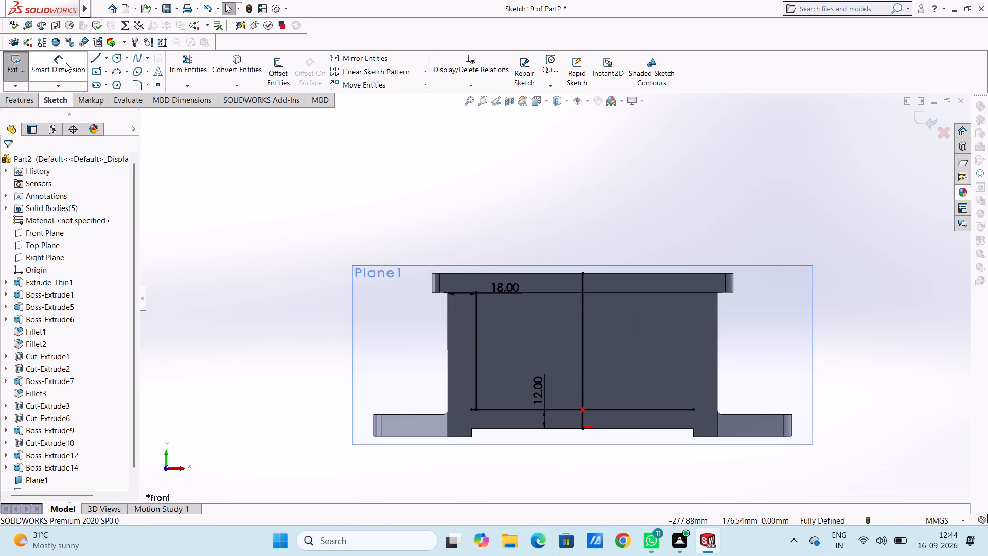
# Draw a 58 mm vertical line up from the recess's bottom left corner, continuing with a 70 mm horizontal line to the vertical middle line.
pyautogui.click(96, 59)
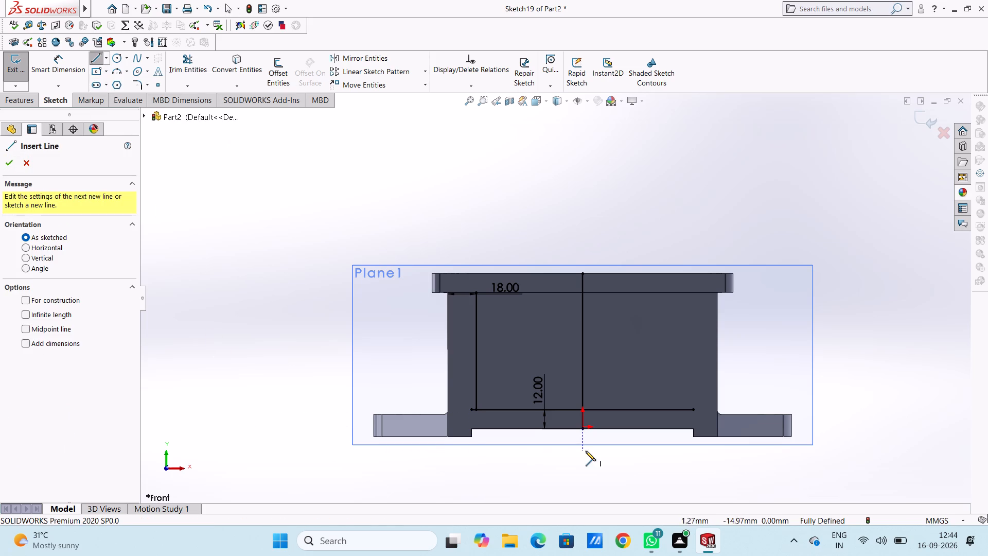
pyautogui.click(471, 437)
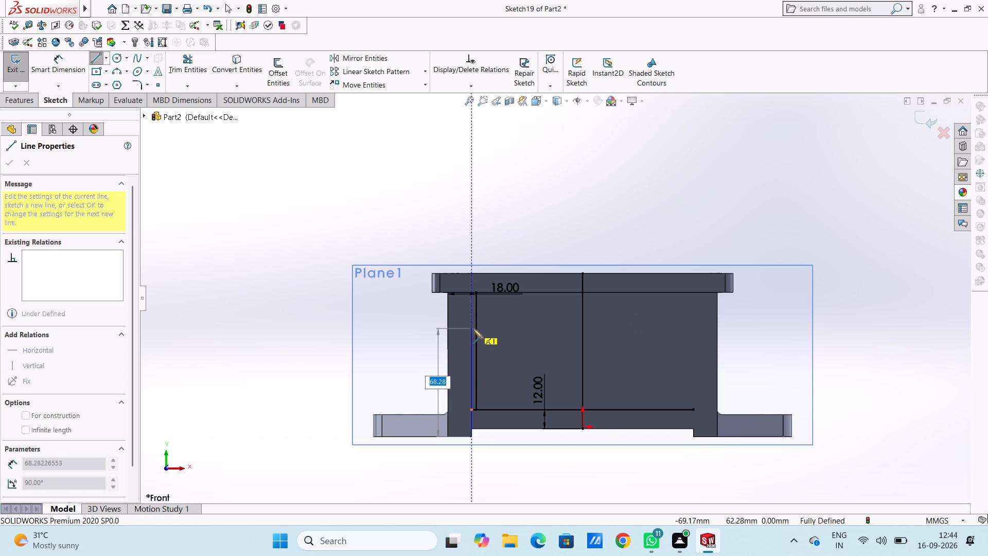
pyautogui.press('5')
pyautogui.press('8')
pyautogui.press('Return')
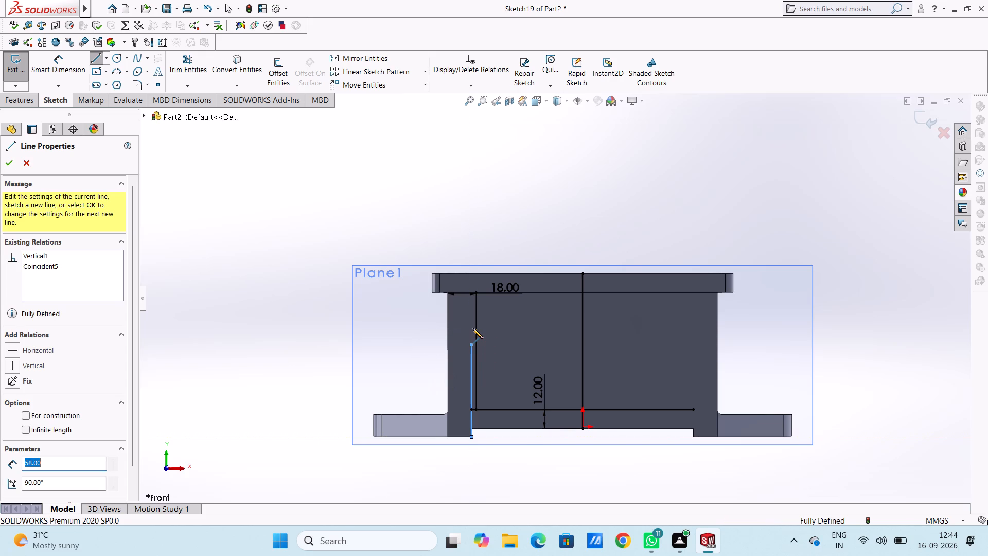
pyautogui.click(583, 343)
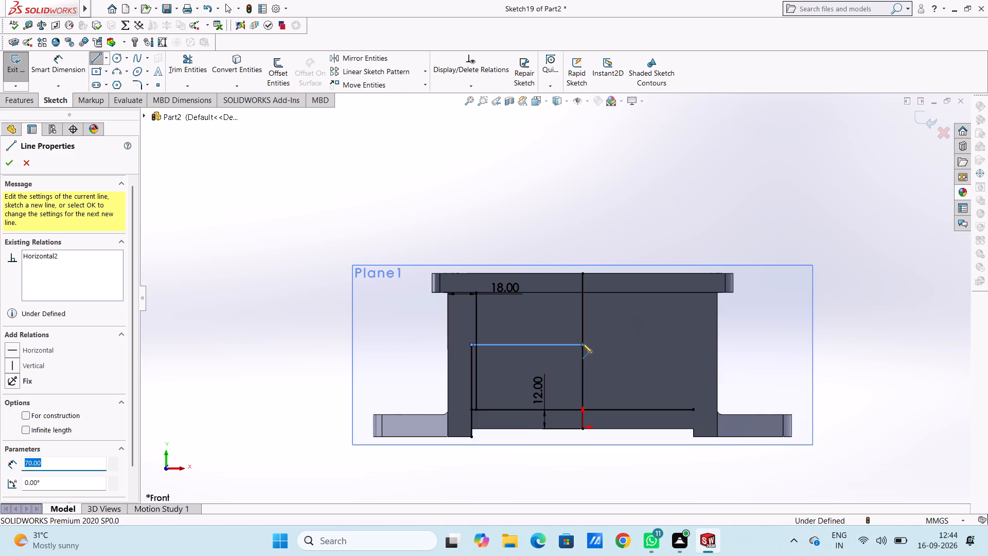
pyautogui.press('Escape')
pyautogui.press('Escape')
pyautogui.press('Escape')
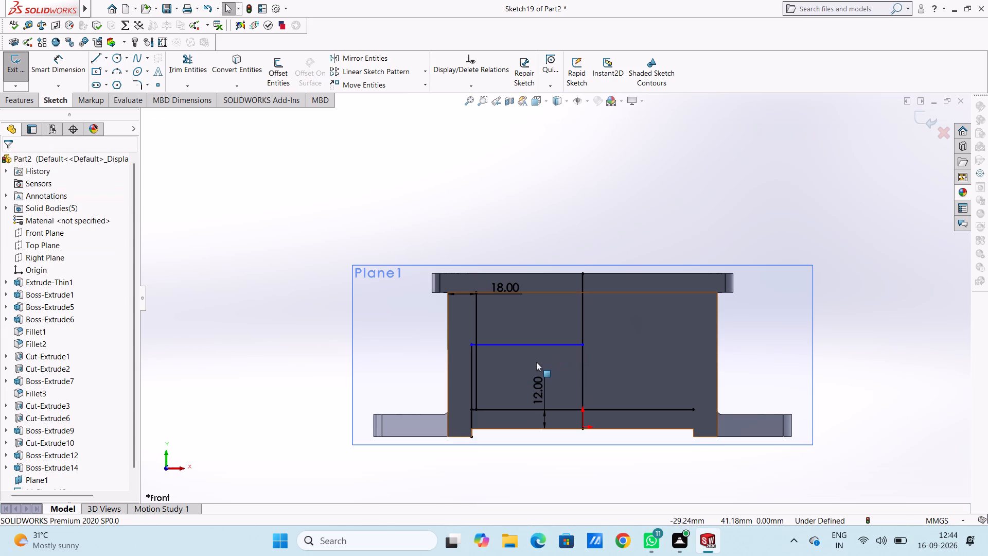
# Trim away the 58 mm vertical line and the short ends of both horizontal lines extending left of the 18 mm offset line.
pyautogui.scroll(-2, 536, 362)
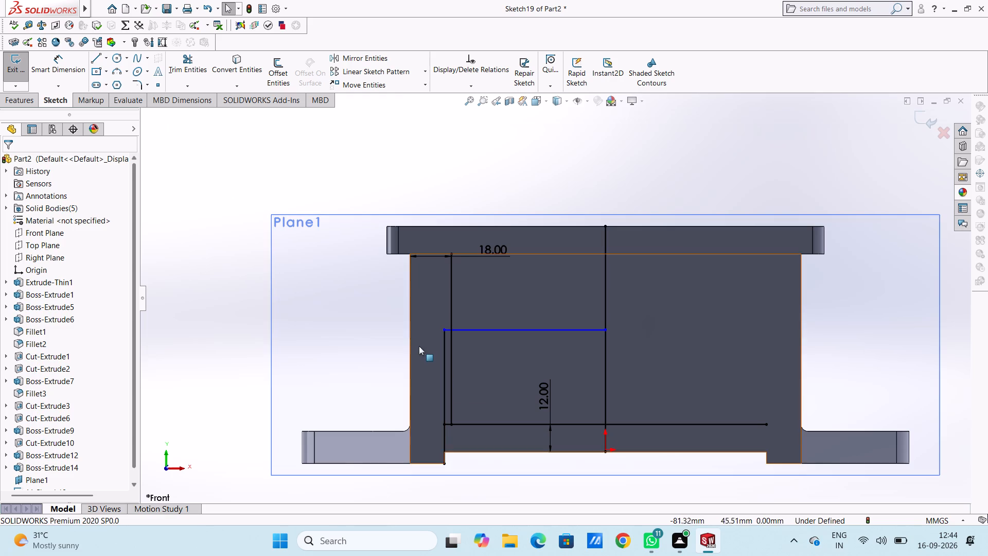
pyautogui.click(179, 57)
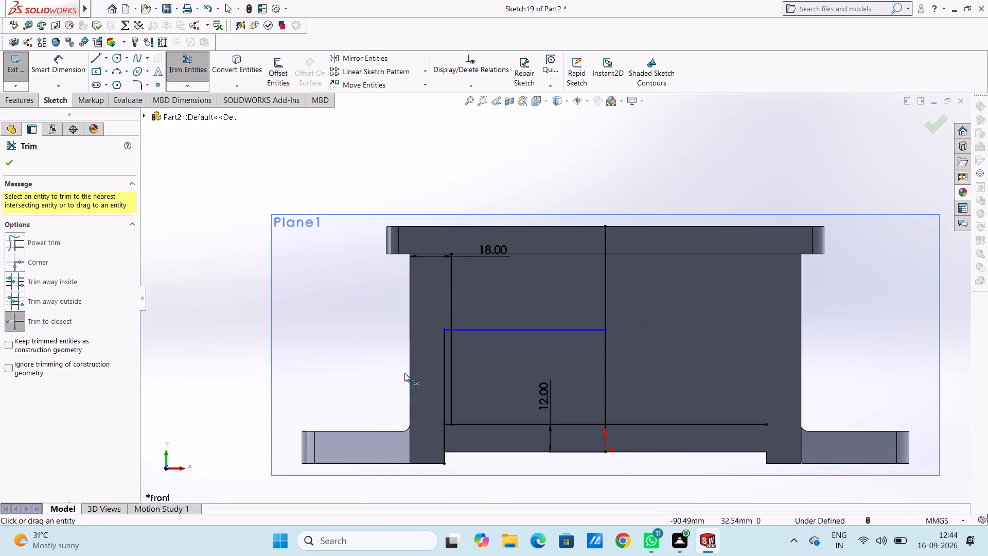
pyautogui.click(444, 364)
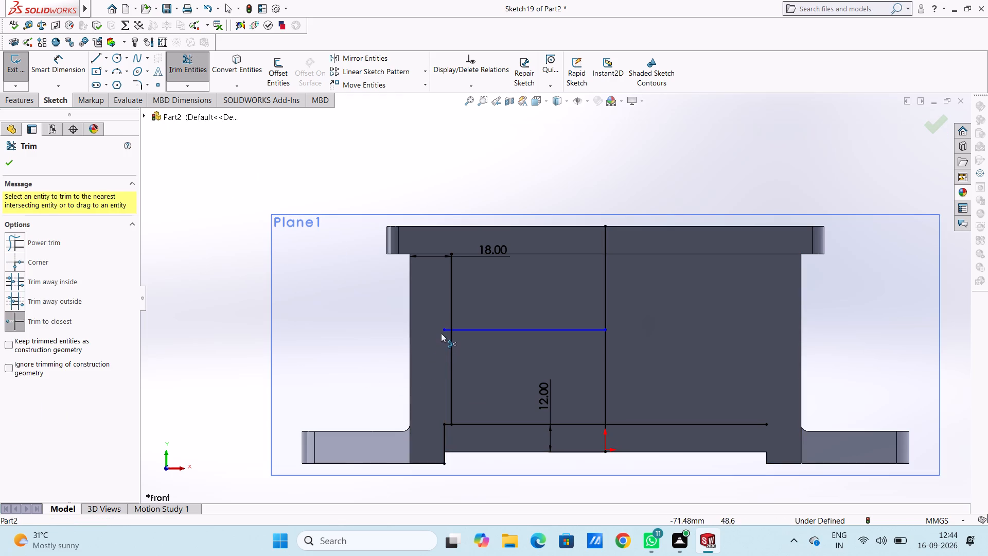
pyautogui.click(443, 329)
pyautogui.click(445, 440)
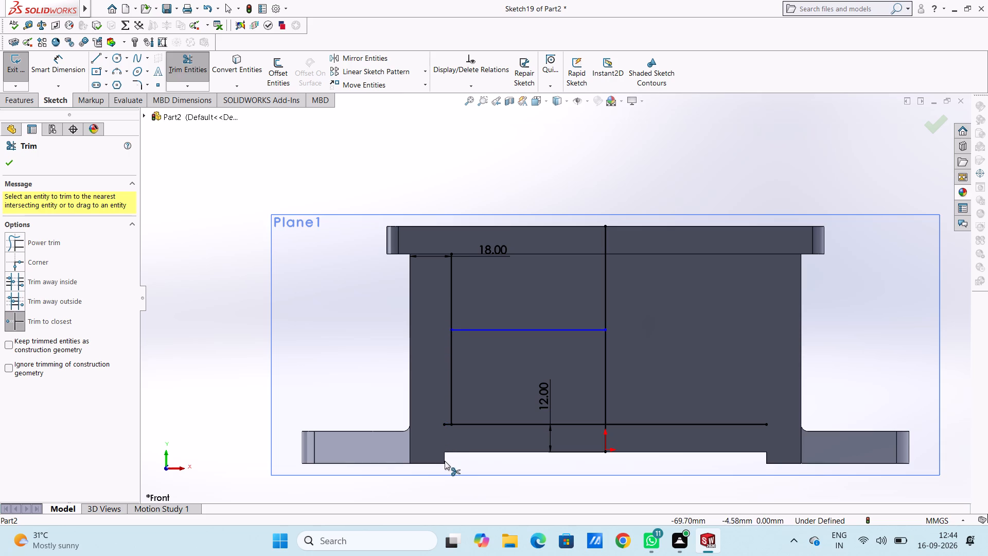
pyautogui.click(447, 423)
pyautogui.press('Escape')
pyautogui.press('Escape')
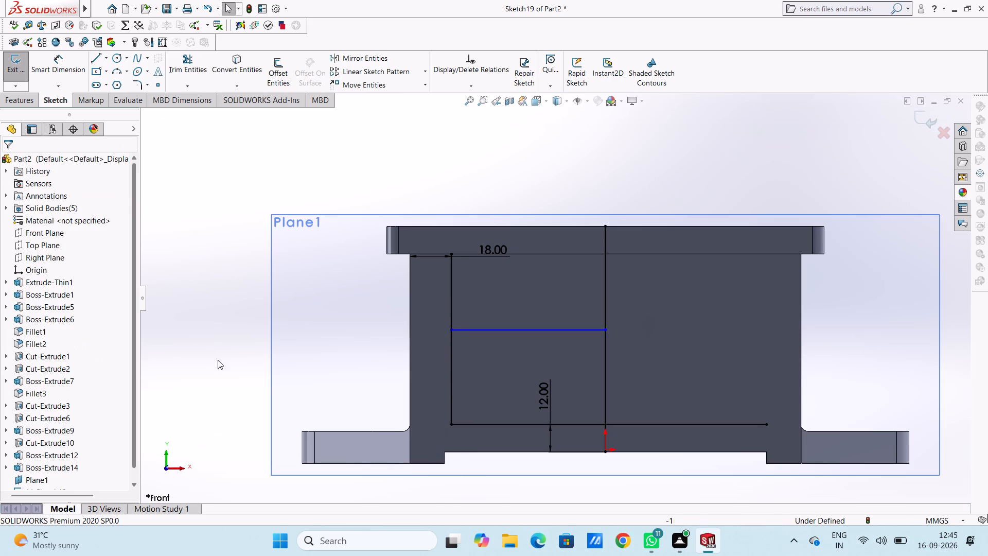
# Draw a three-point arc of 50 mm radius from the upper horizontal line's left end to the bottom offset line, bulging toward the lower left corner.
pyautogui.click(114, 73)
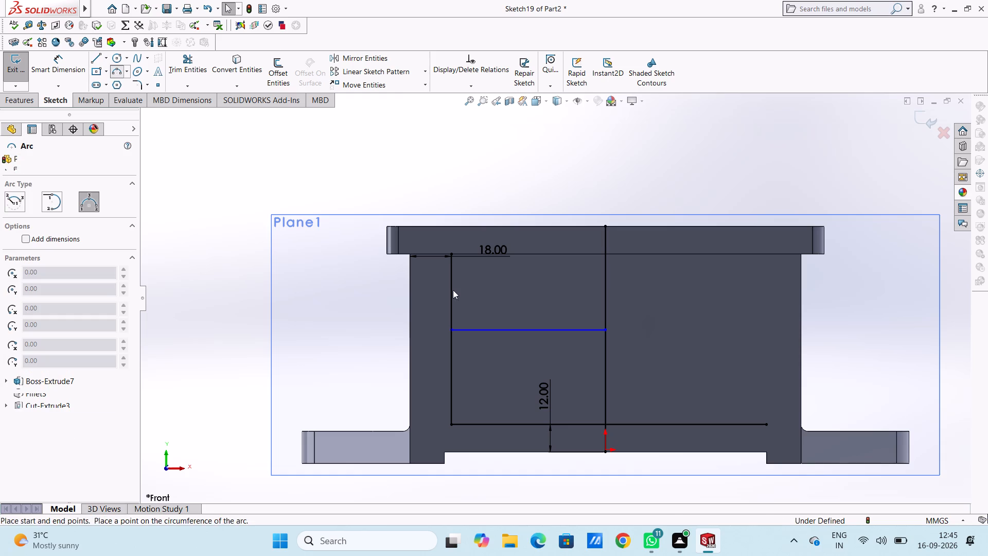
pyautogui.click(452, 330)
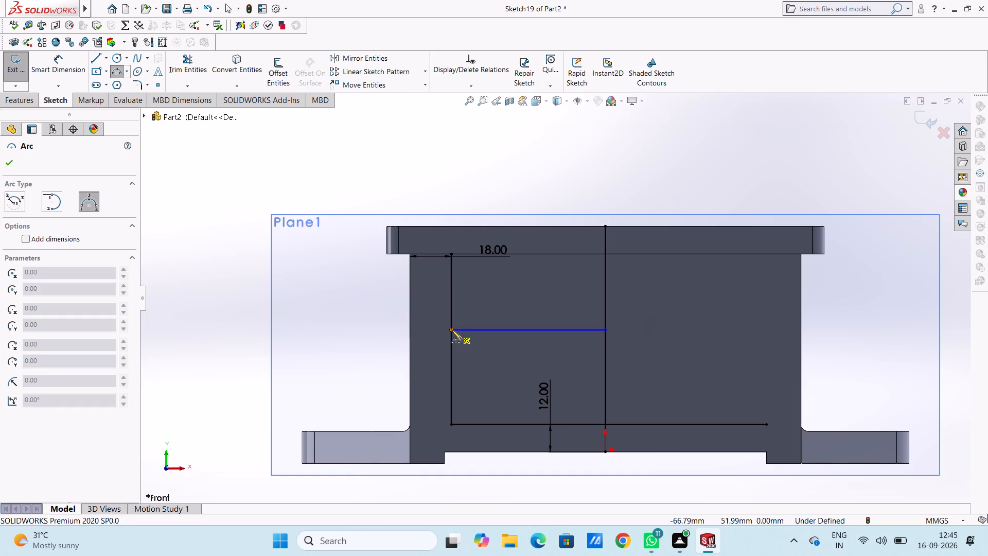
pyautogui.click(526, 425)
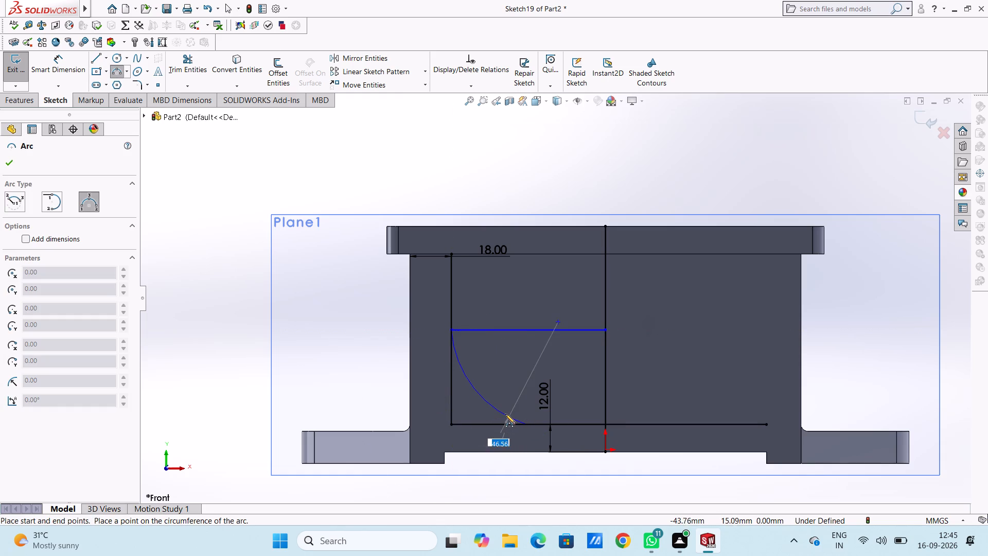
pyautogui.write('50')
pyautogui.press('Return')
pyautogui.press('Escape')
pyautogui.press('Escape')
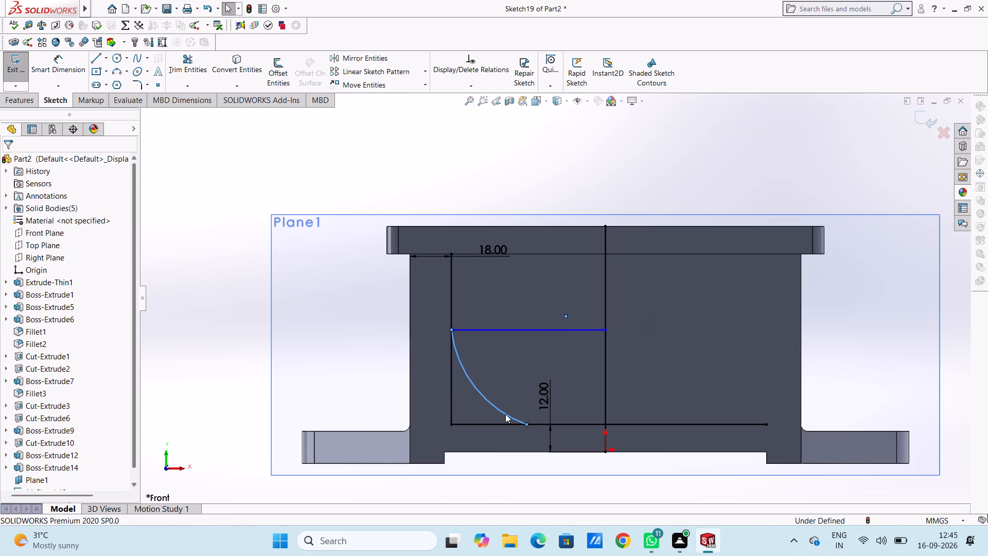
# Add a 50 mm radius dimension to the arc, placed below and left of the body.
pyautogui.click(76, 66)
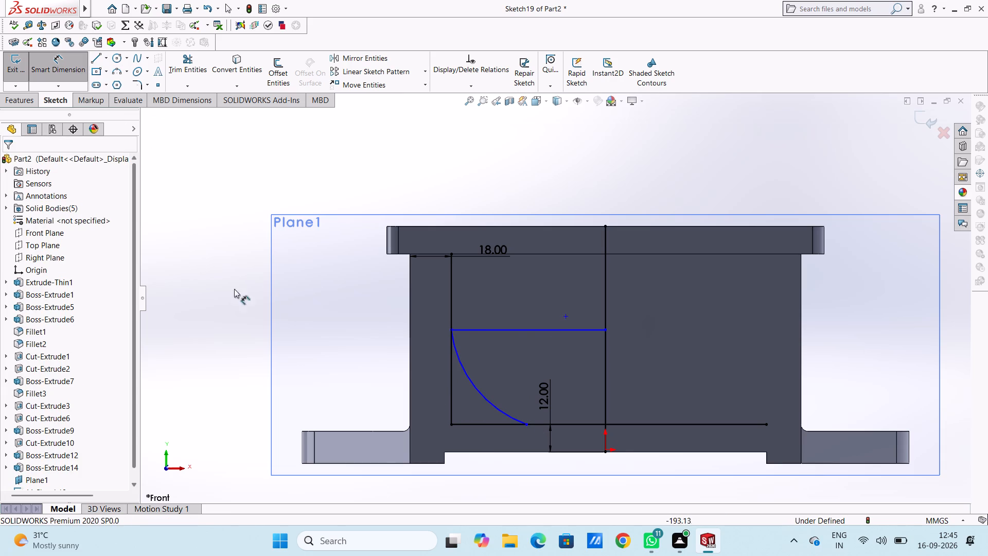
pyautogui.click(496, 407)
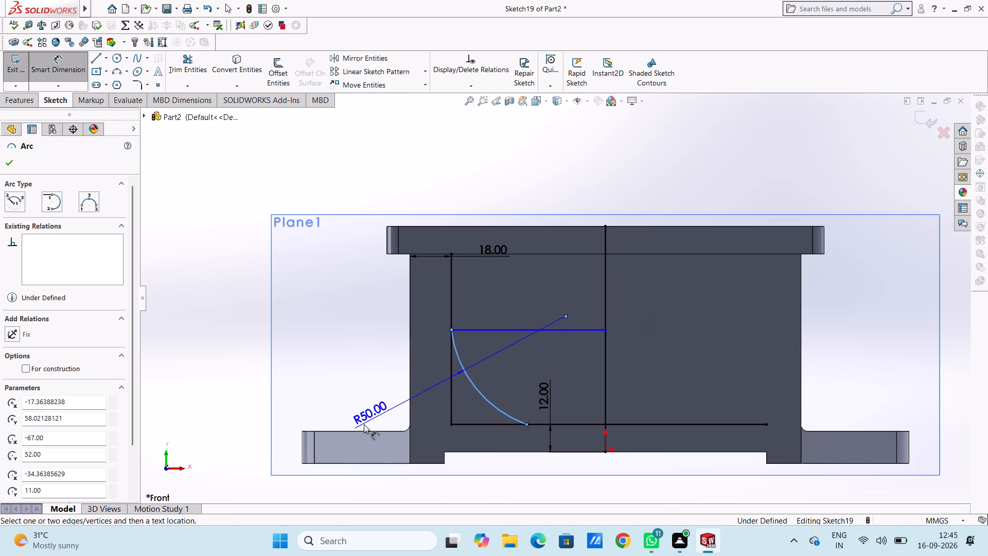
pyautogui.scroll(-3, 328, 440)
pyautogui.scroll(4, 328, 438)
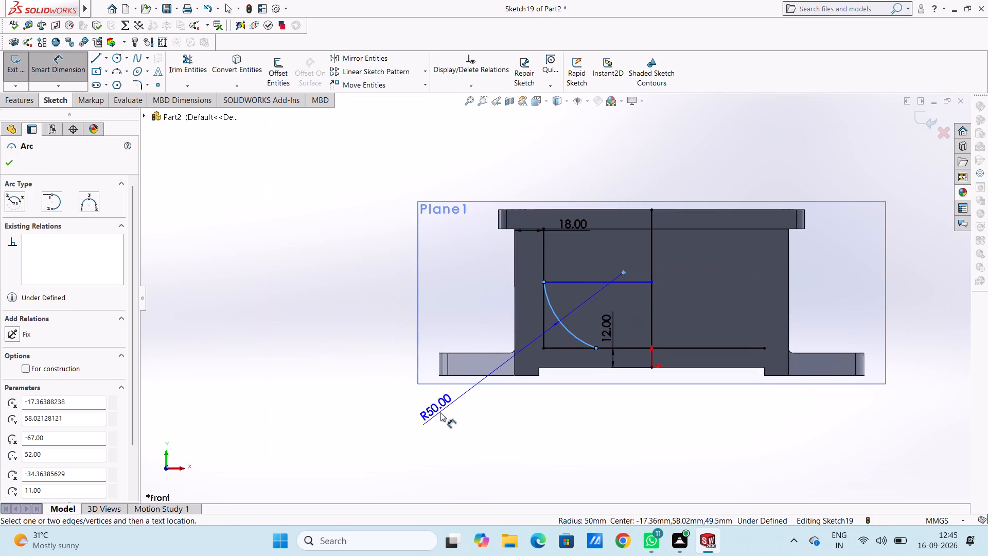
pyautogui.click(440, 411)
pyautogui.press('Return')
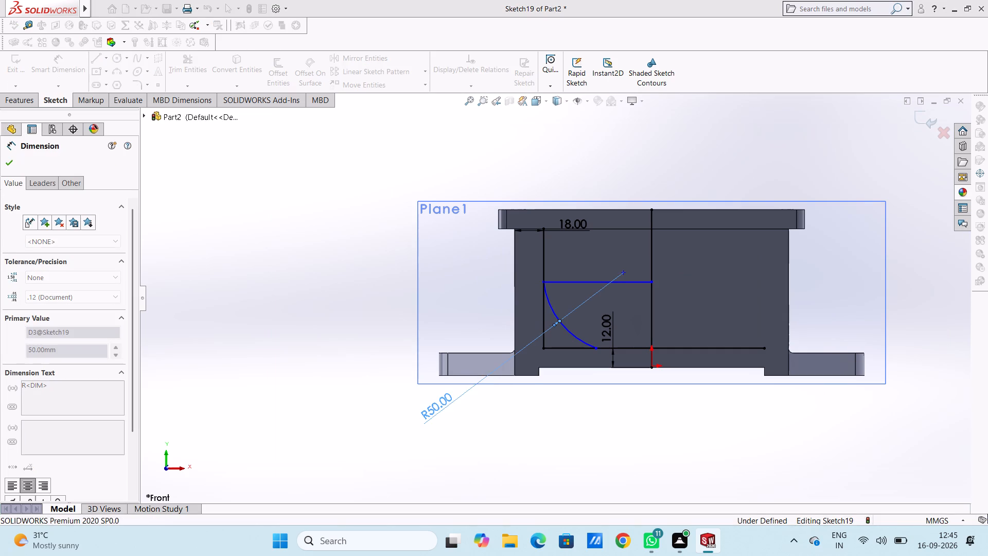
pyautogui.click(507, 410)
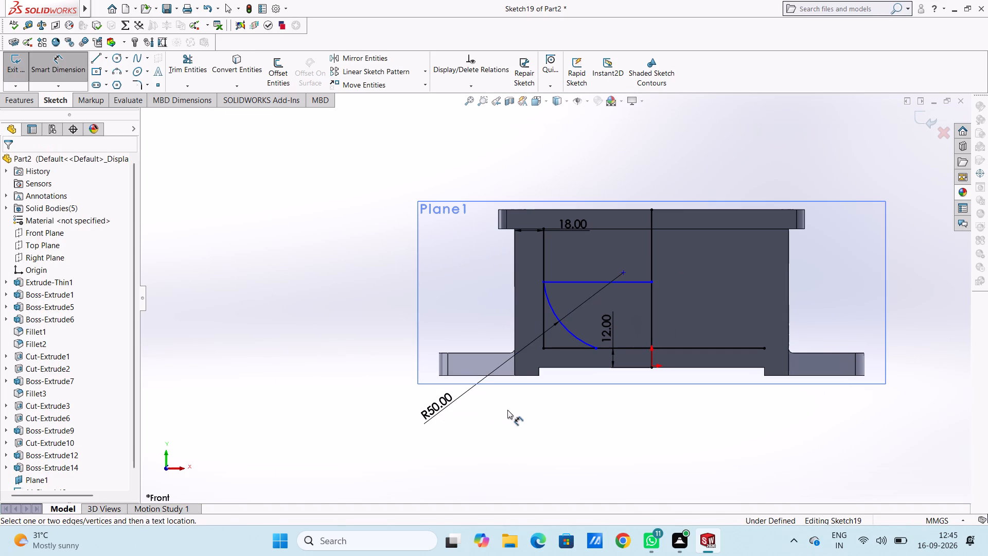
pyautogui.press('Escape')
pyautogui.press('Escape')
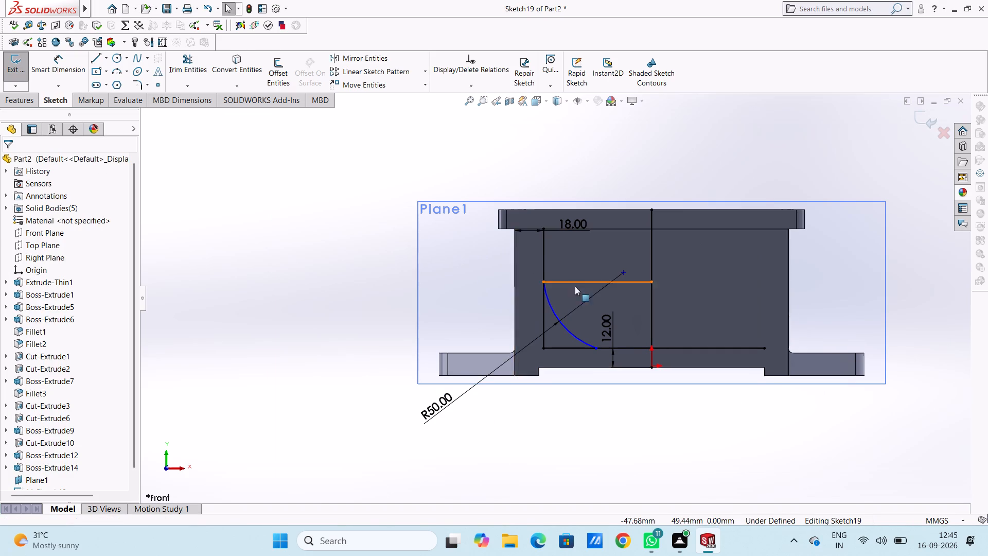
# Trim the two offset lines' corner portions outside the arc and remove the horizontal line running from the arc to the middle line.
pyautogui.scroll(-2, 577, 299)
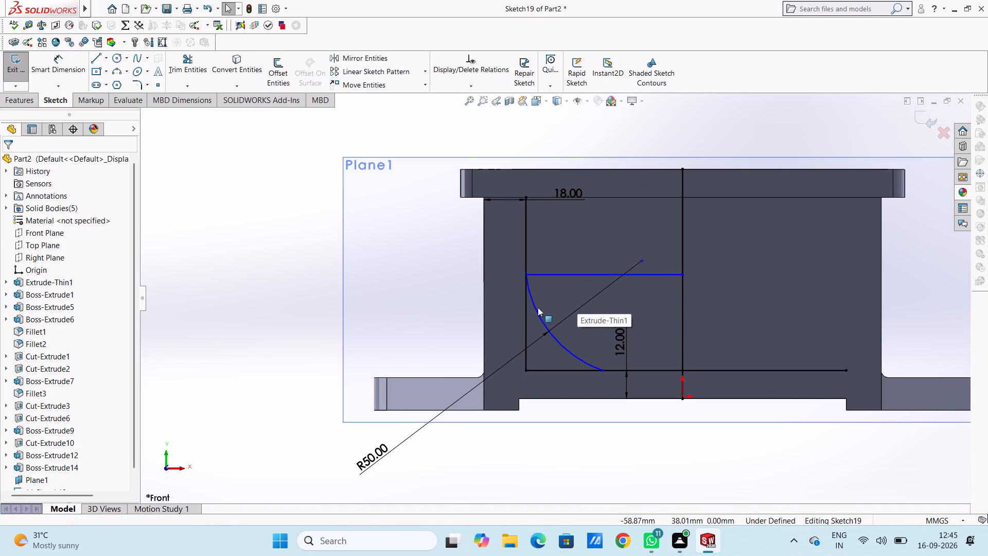
pyautogui.click(201, 67)
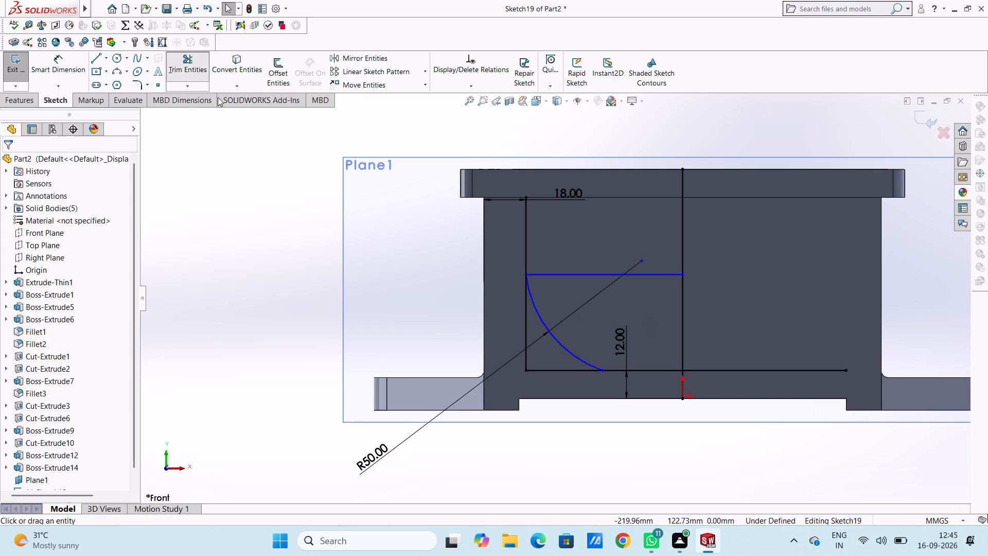
pyautogui.click(526, 322)
pyautogui.click(556, 371)
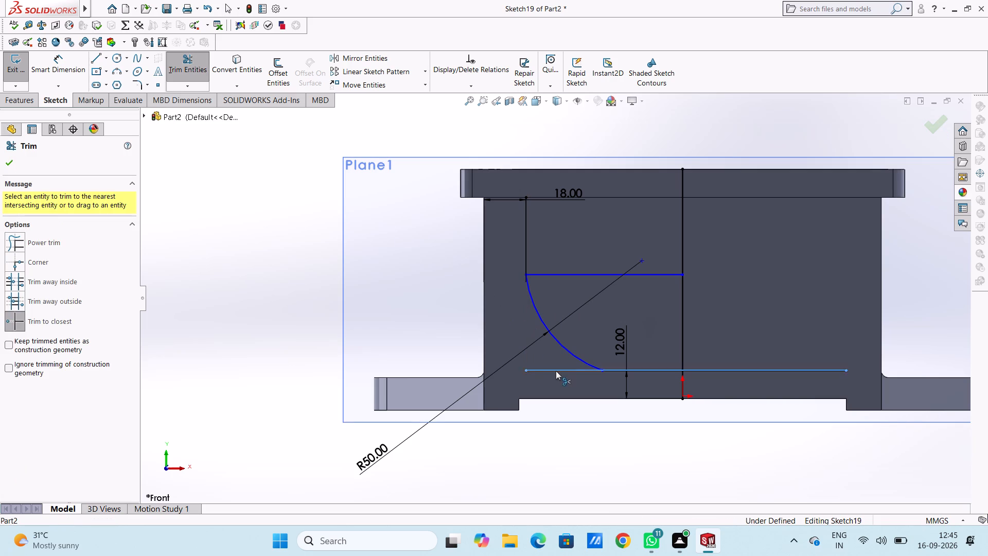
pyautogui.click(598, 272)
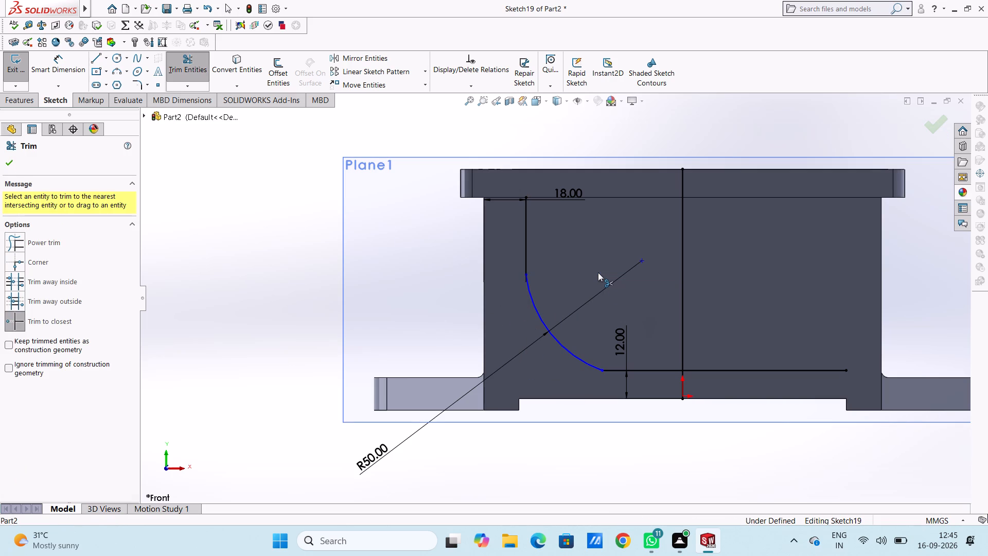
pyautogui.press('Escape')
pyautogui.press('Escape')
# Make the 50 mm arc tangent to both the 18 mm offset vertical line and the bottom offset line.
pyautogui.scroll(-3, 597, 272)
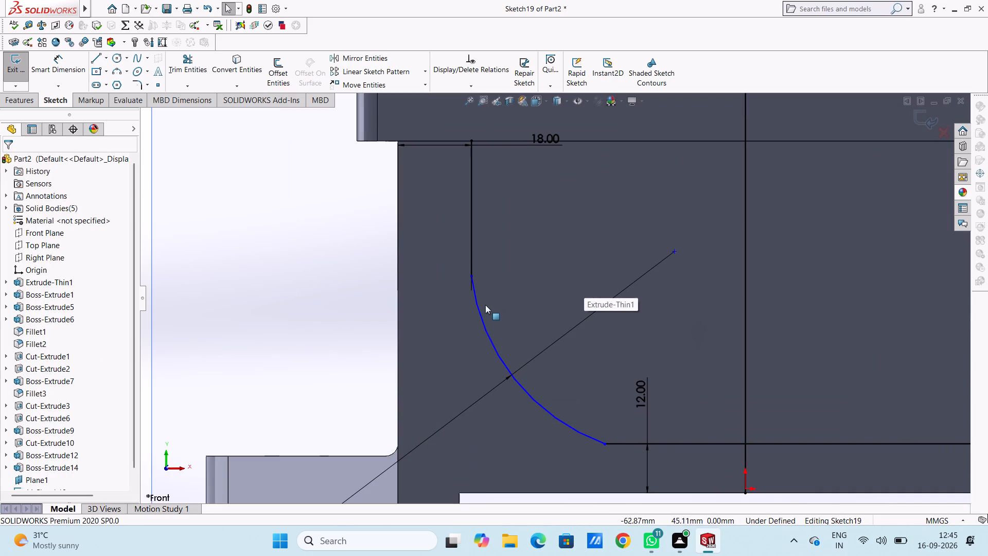
pyautogui.click(482, 311)
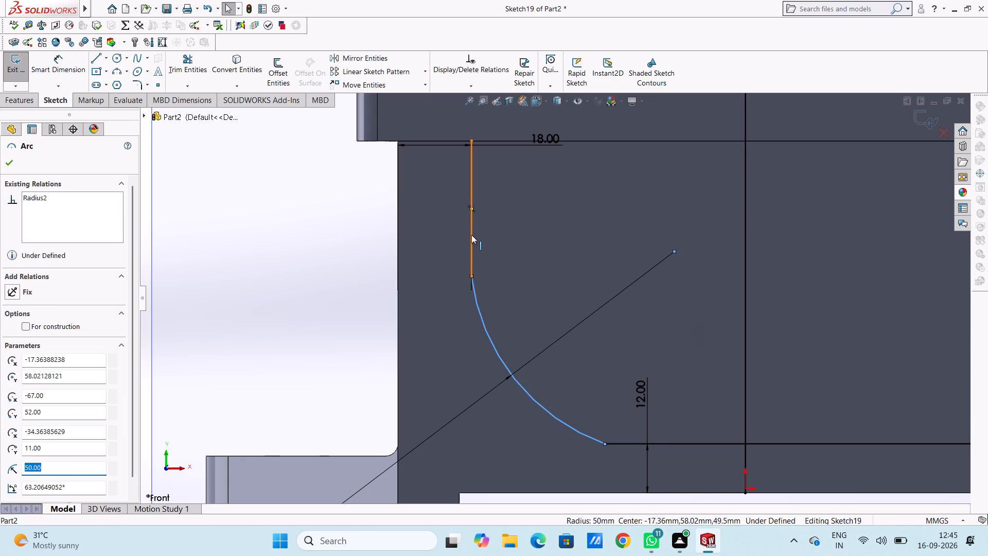
pyautogui.keyDown('ctrl'); pyautogui.click(471, 235); pyautogui.keyUp('ctrl')
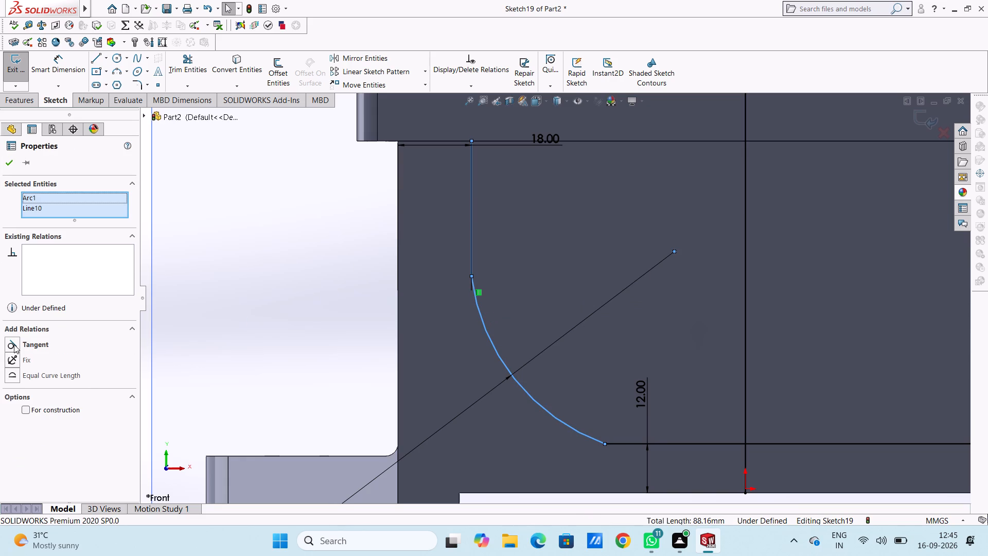
pyautogui.click(14, 344)
pyautogui.click(245, 318)
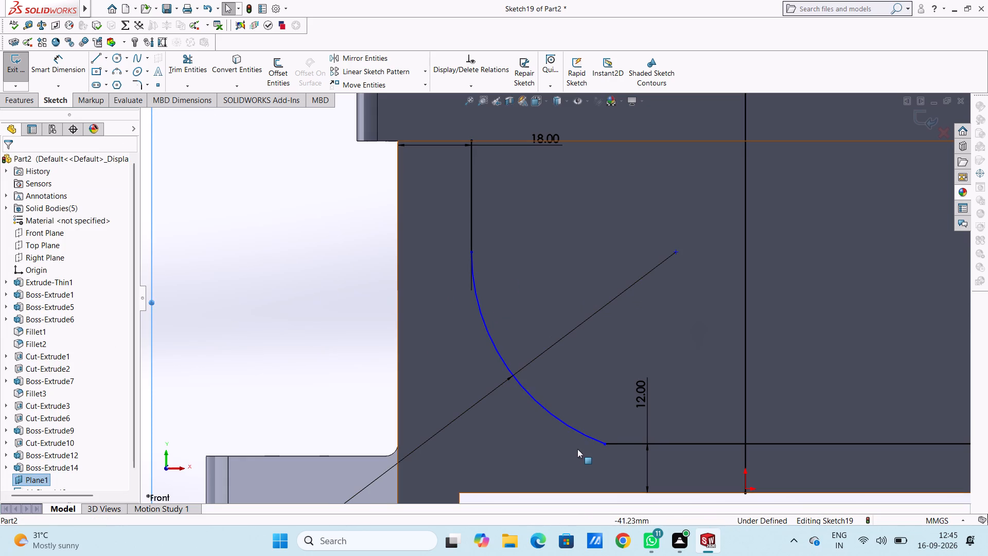
pyautogui.click(583, 435)
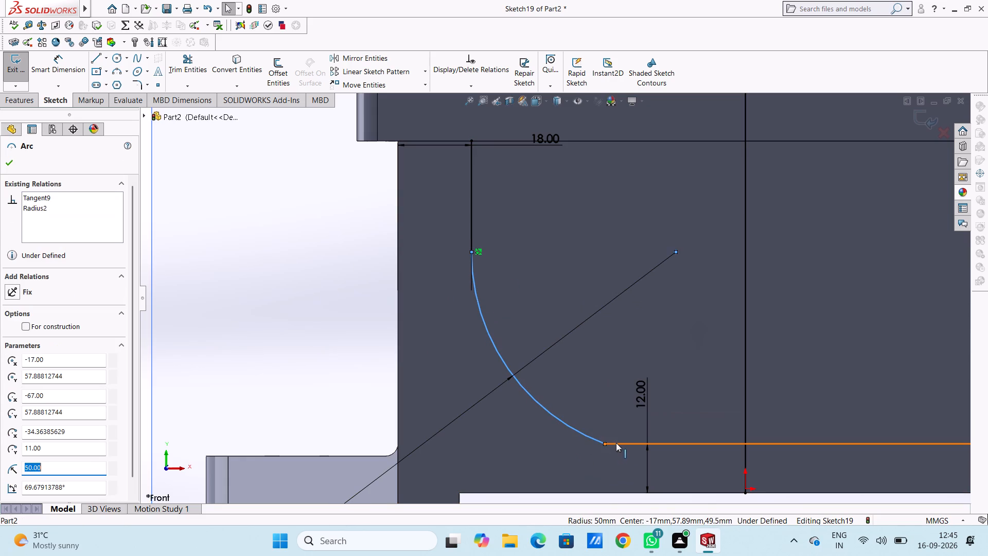
pyautogui.keyDown('ctrl'); pyautogui.click(617, 443); pyautogui.keyUp('ctrl')
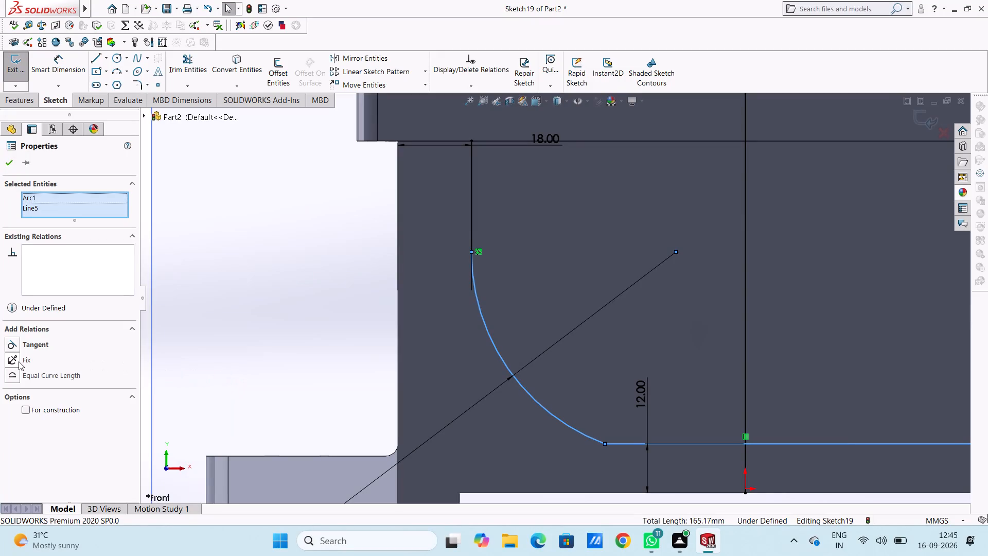
pyautogui.click(15, 340)
pyautogui.click(139, 344)
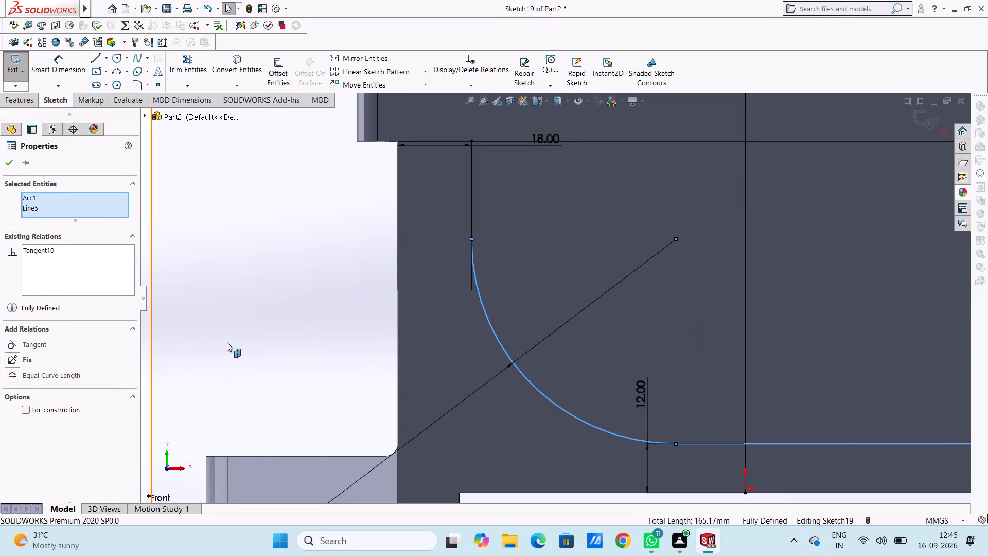
pyautogui.click(228, 342)
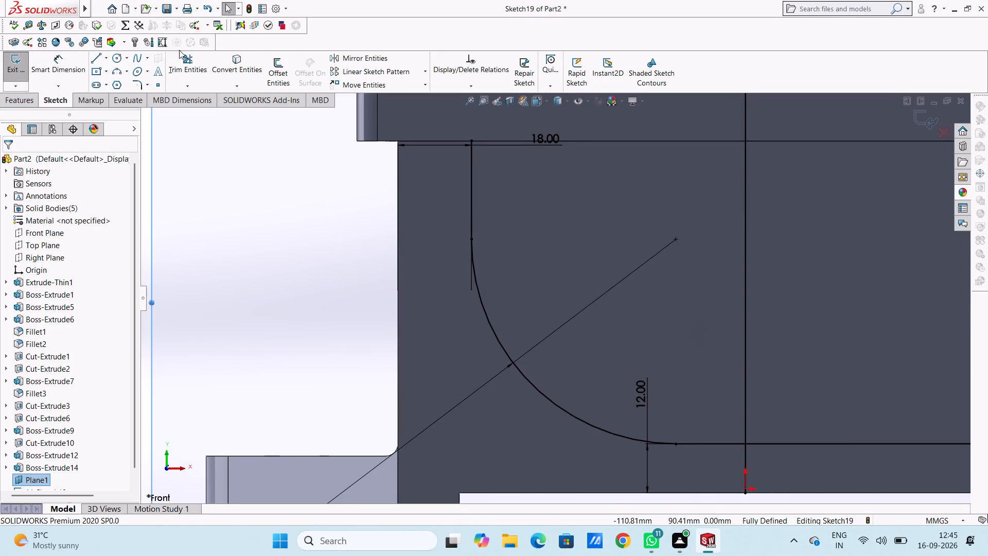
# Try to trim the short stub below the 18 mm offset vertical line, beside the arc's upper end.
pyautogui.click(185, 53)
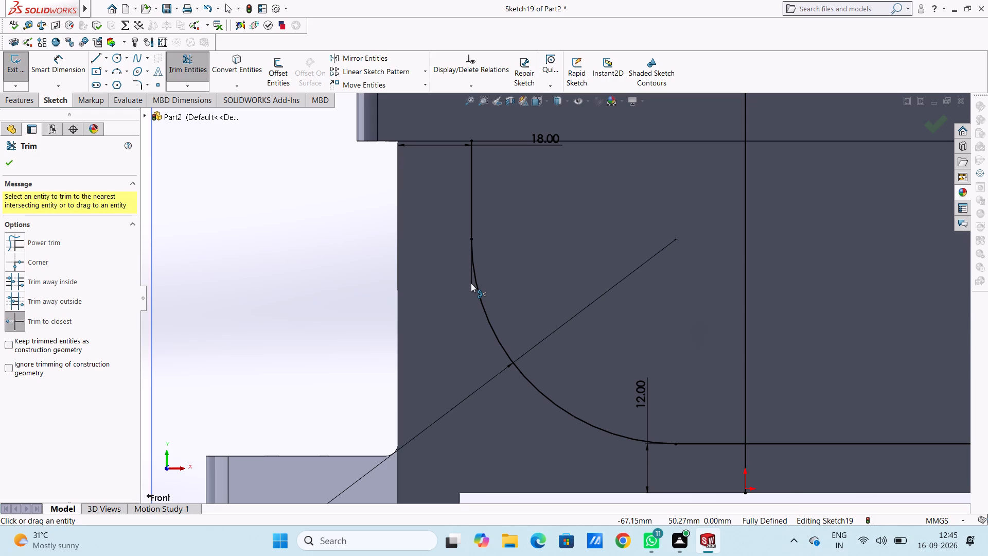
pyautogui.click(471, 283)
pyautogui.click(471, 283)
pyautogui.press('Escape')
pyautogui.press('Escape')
# Mirror the 18 mm offset vertical line and the arc about the vertical middle line, keeping the originals.
pyautogui.scroll(4, 309, 301)
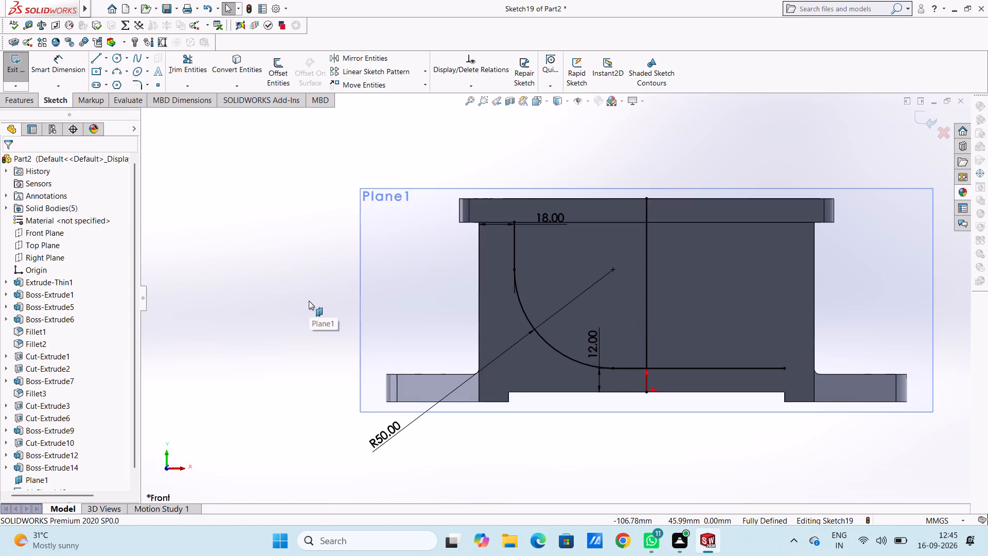
pyautogui.scroll(2, 309, 301)
pyautogui.scroll(-4, 643, 319)
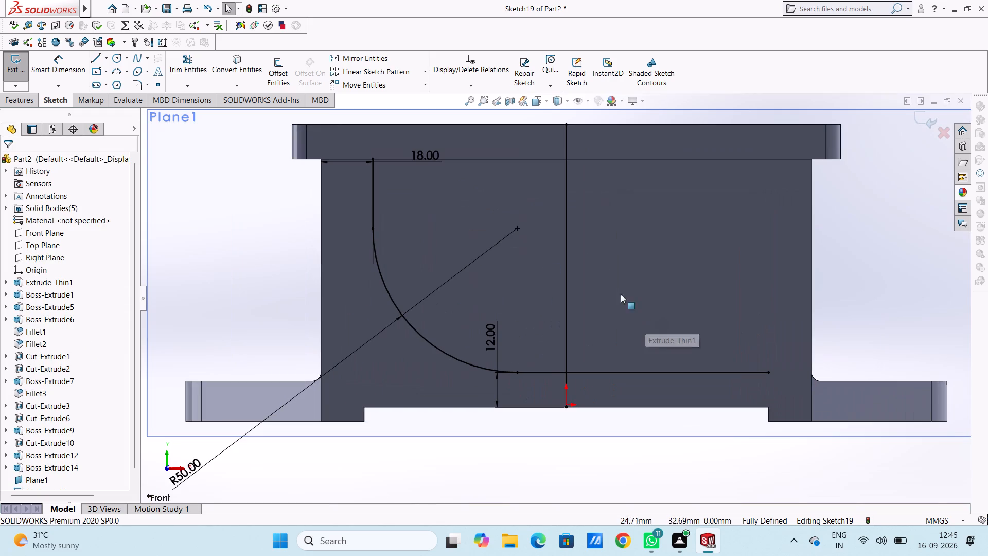
pyautogui.click(370, 54)
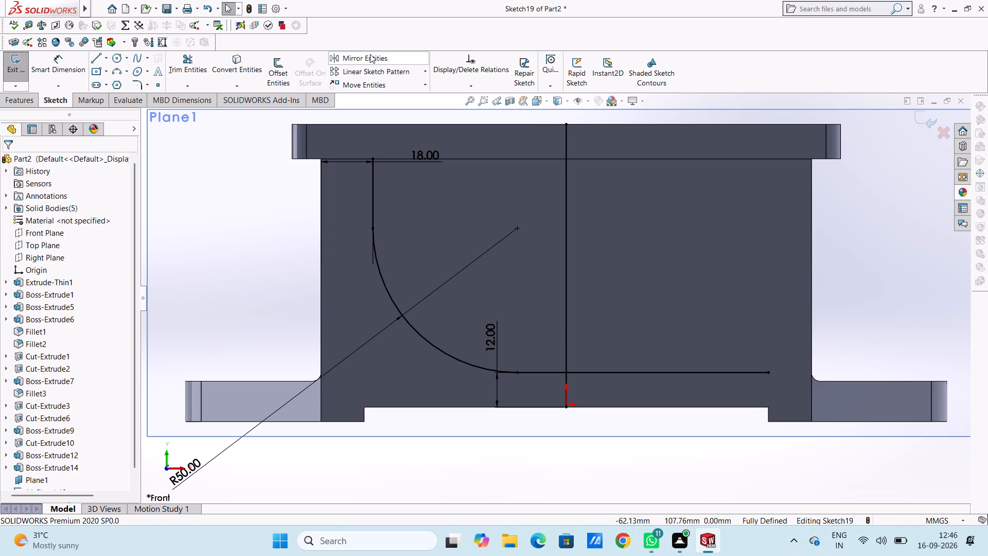
pyautogui.click(374, 185)
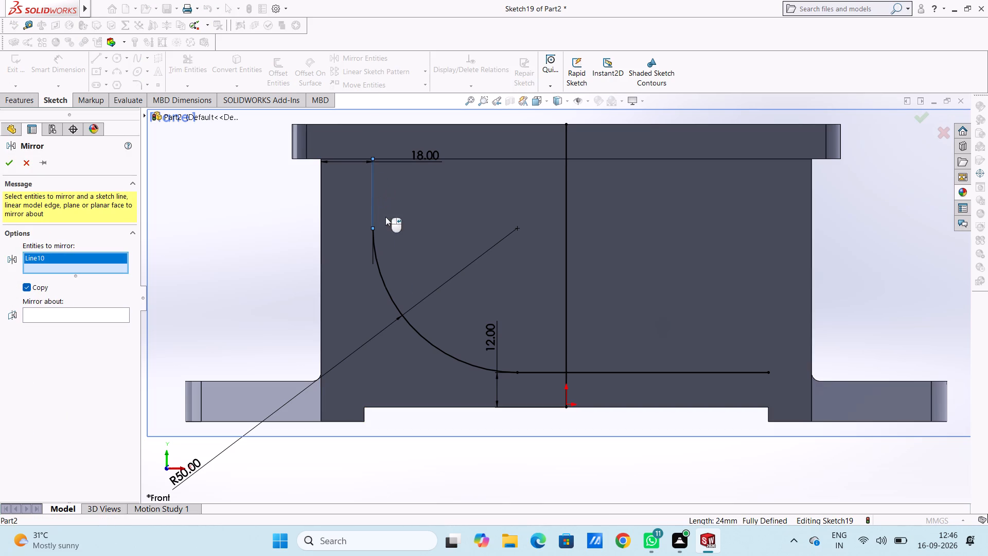
pyautogui.click(403, 314)
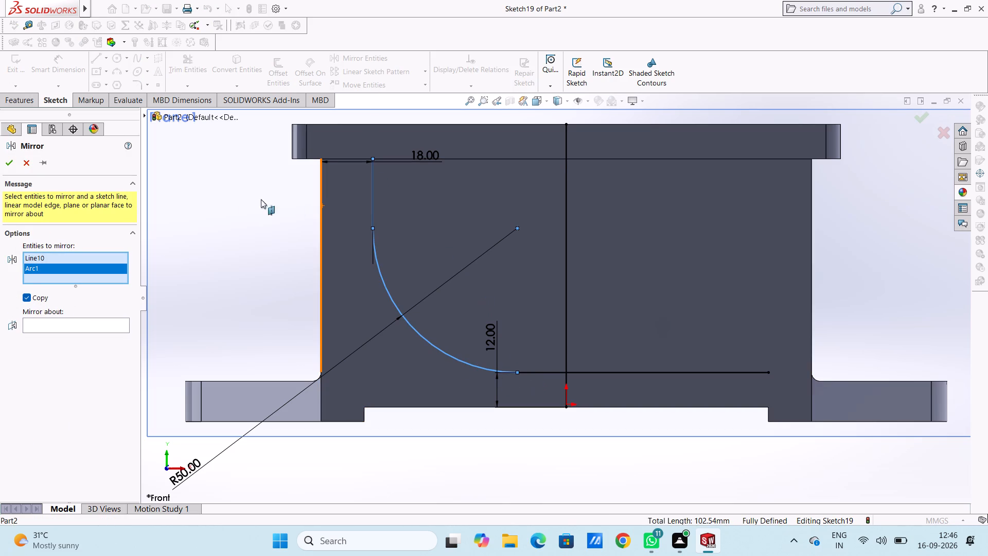
pyautogui.click(98, 323)
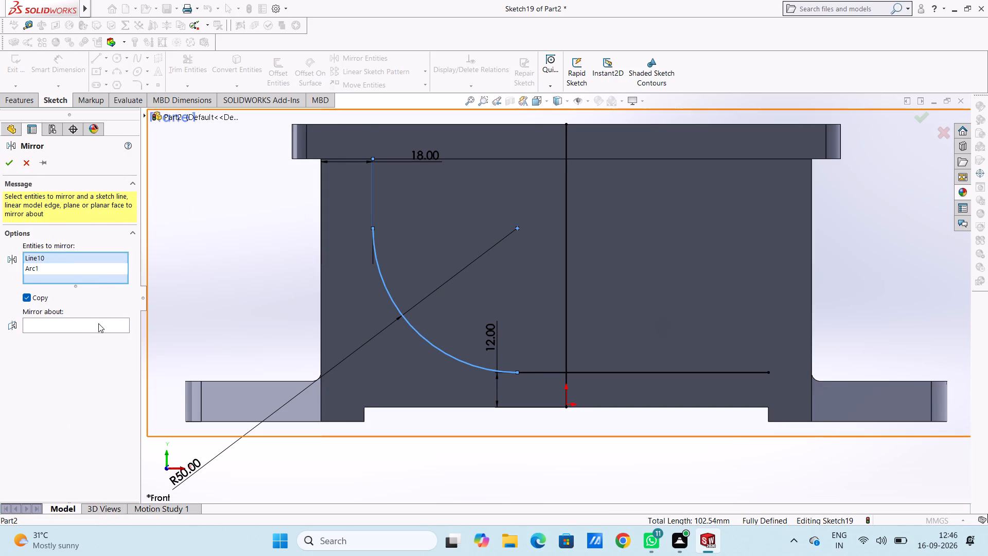
pyautogui.click(567, 286)
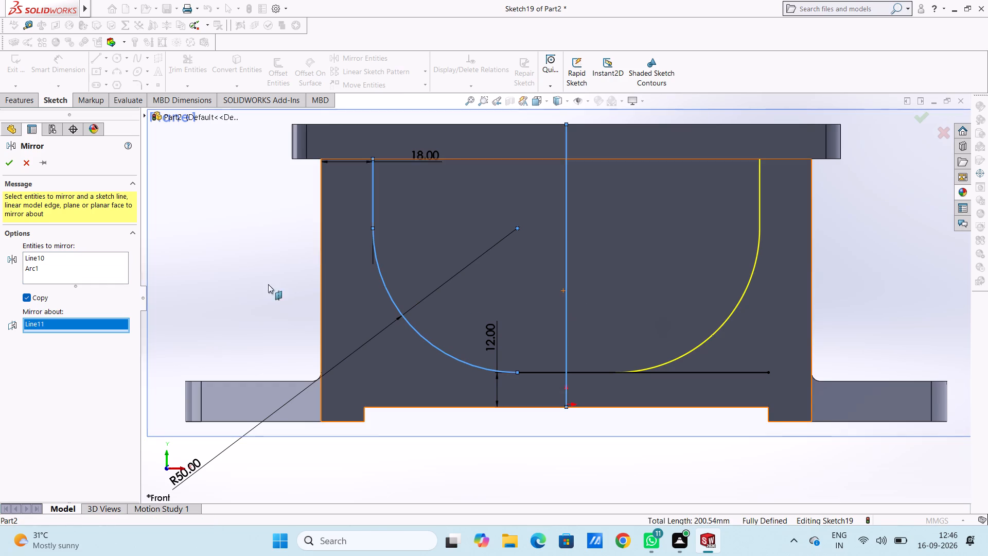
pyautogui.click(6, 165)
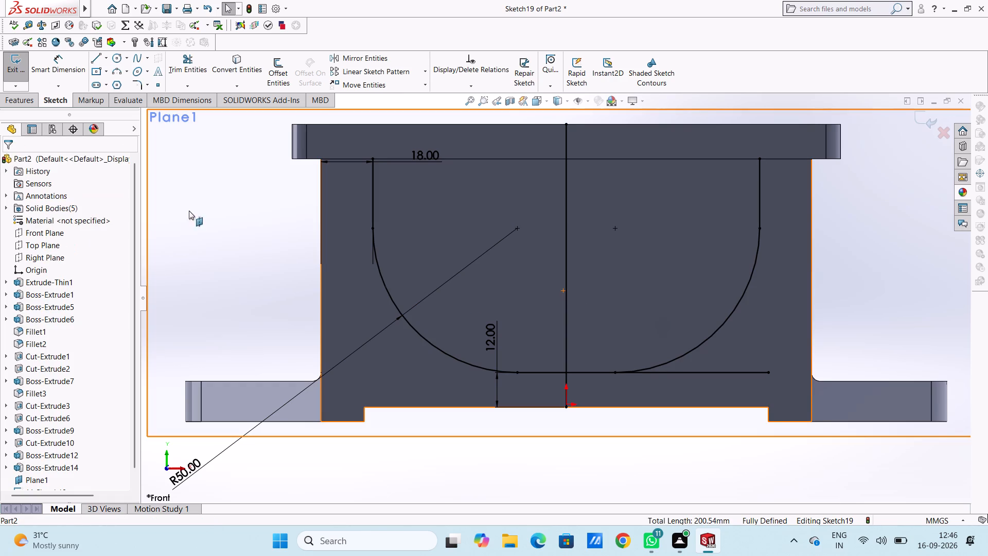
# Trim the bottom offset line's end that extends beyond the mirrored arc.
pyautogui.click(191, 65)
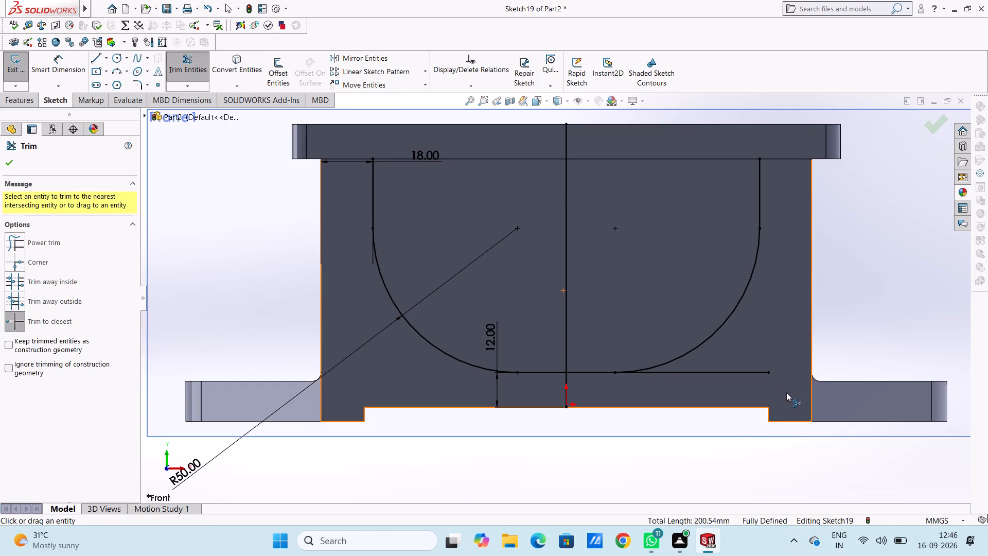
pyautogui.click(767, 374)
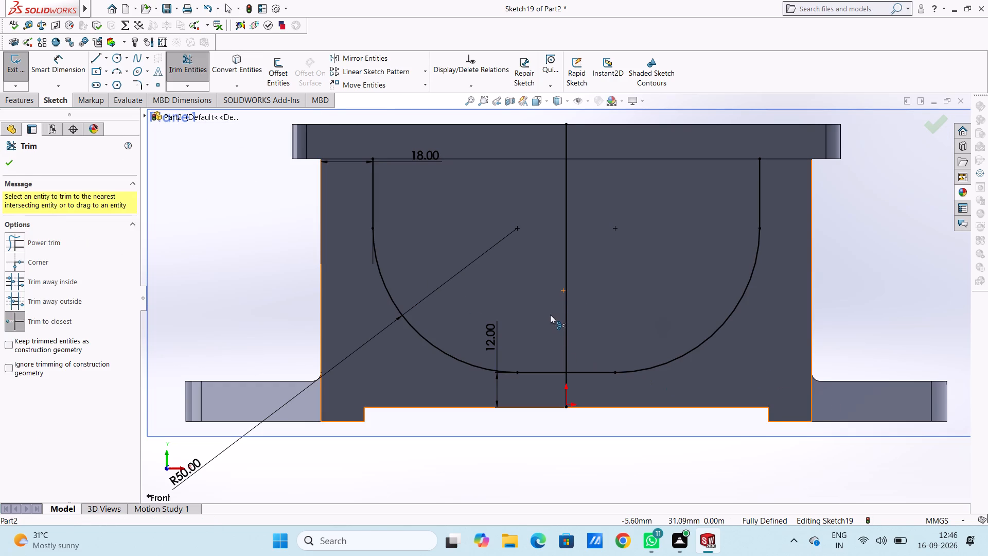
pyautogui.press('Escape')
pyautogui.press('Escape')
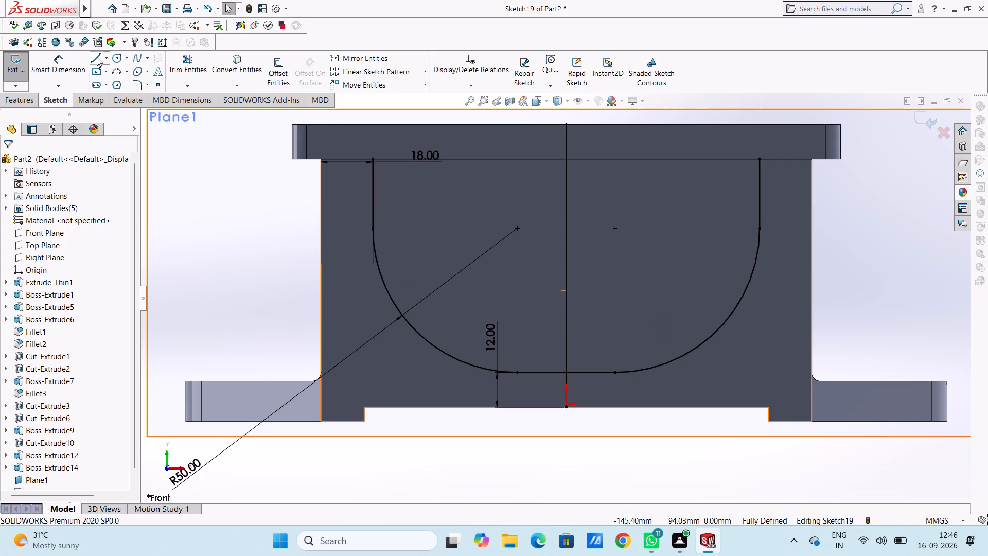
# Draw a 134 mm horizontal line joining the upper ends of the two vertical side lines.
pyautogui.click(97, 54)
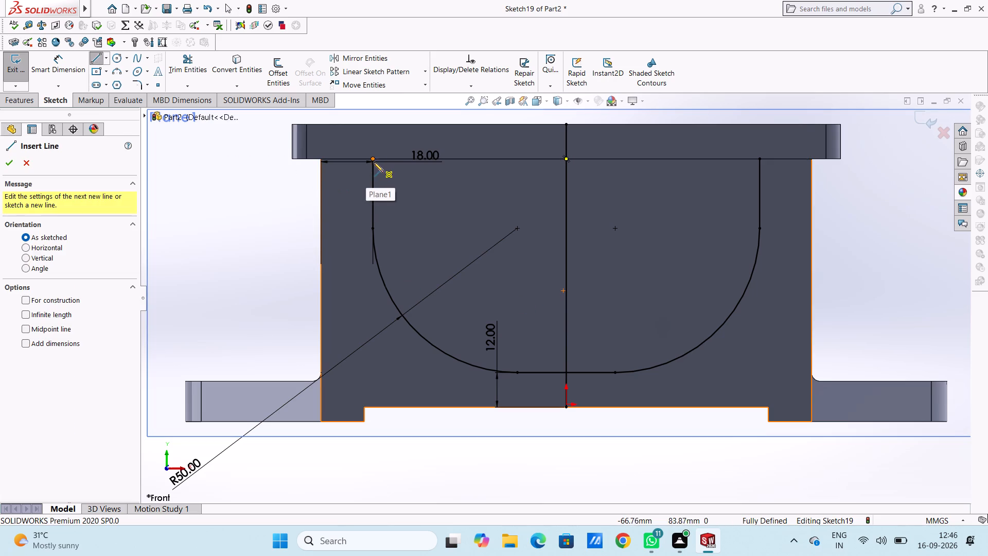
pyautogui.click(373, 160)
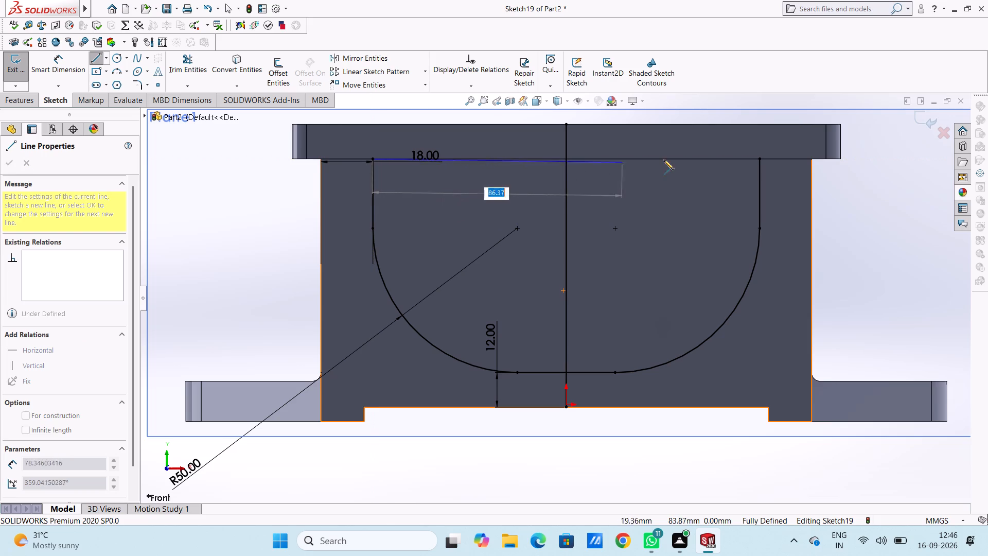
pyautogui.click(758, 159)
pyautogui.press('Escape')
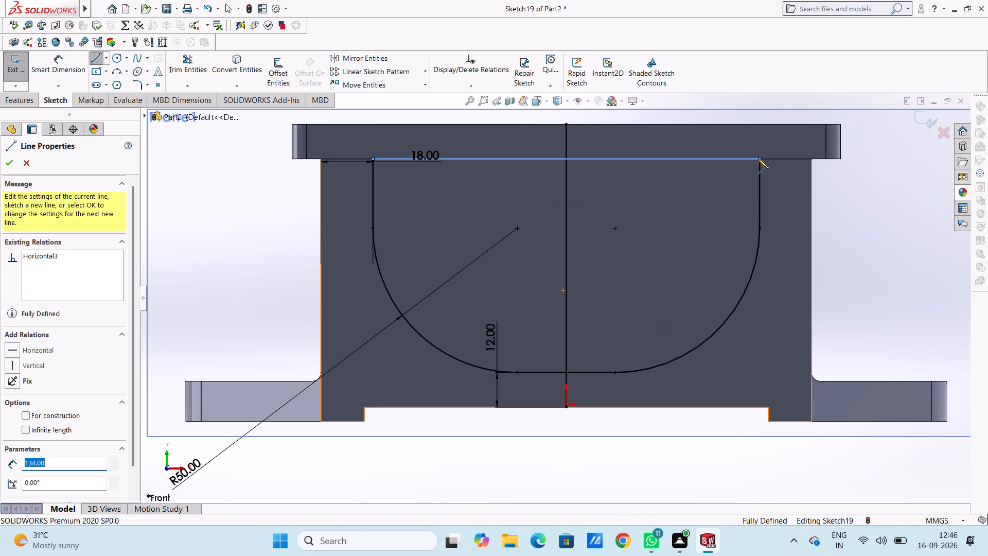
pyautogui.press('Escape')
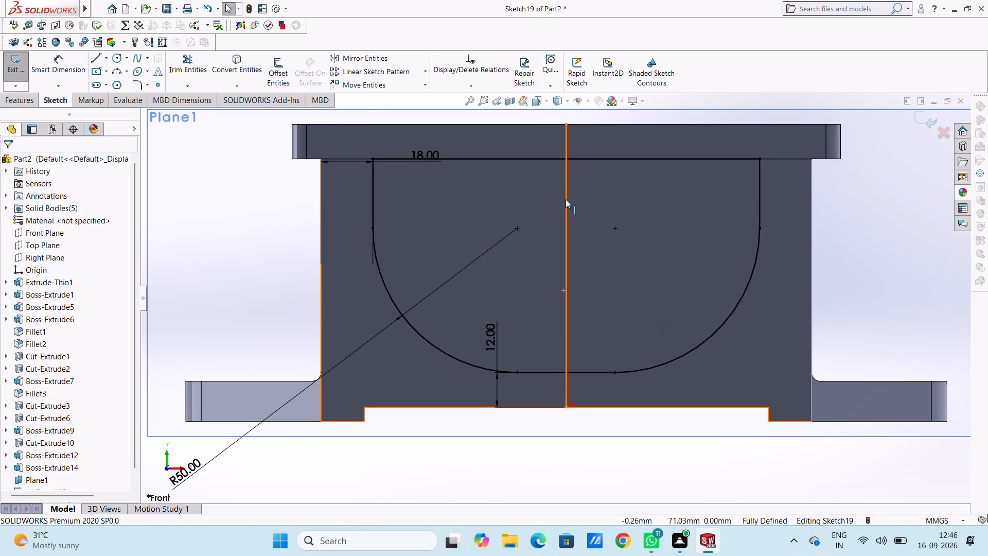
# Delete the full-height vertical middle line from the sketch.
pyautogui.click(566, 199)
pyautogui.press('Delete')
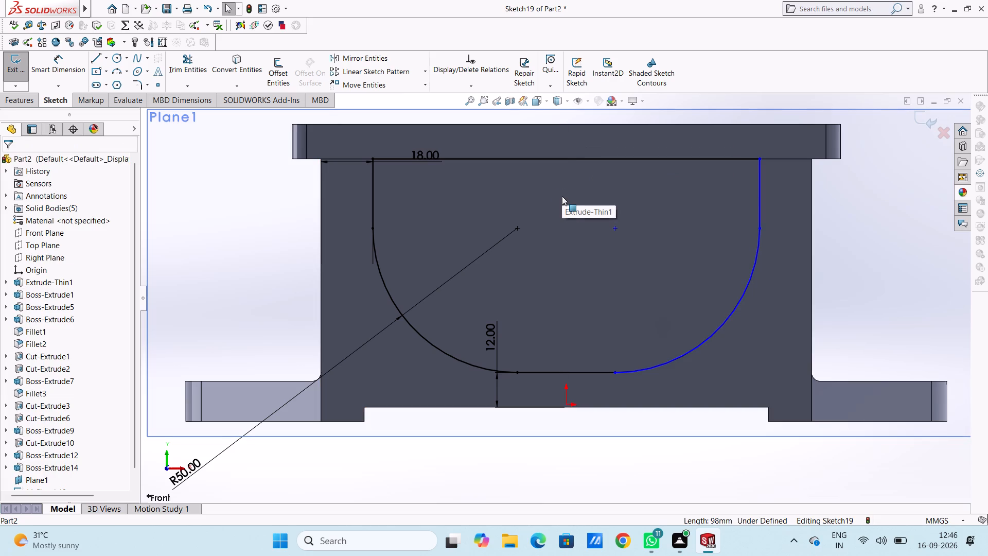
pyautogui.scroll(-1, 500, 190)
pyautogui.scroll(2, 537, 322)
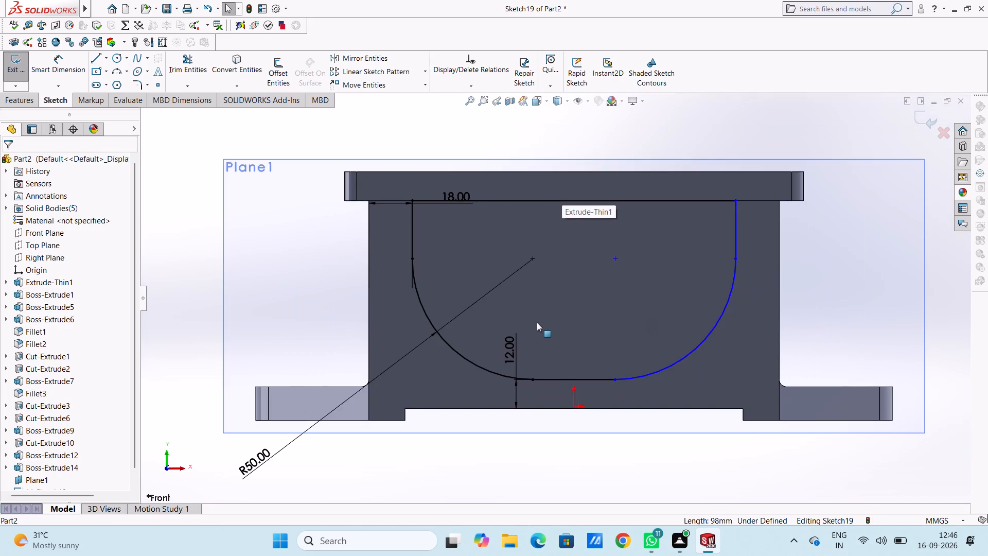
pyautogui.scroll(2, 537, 322)
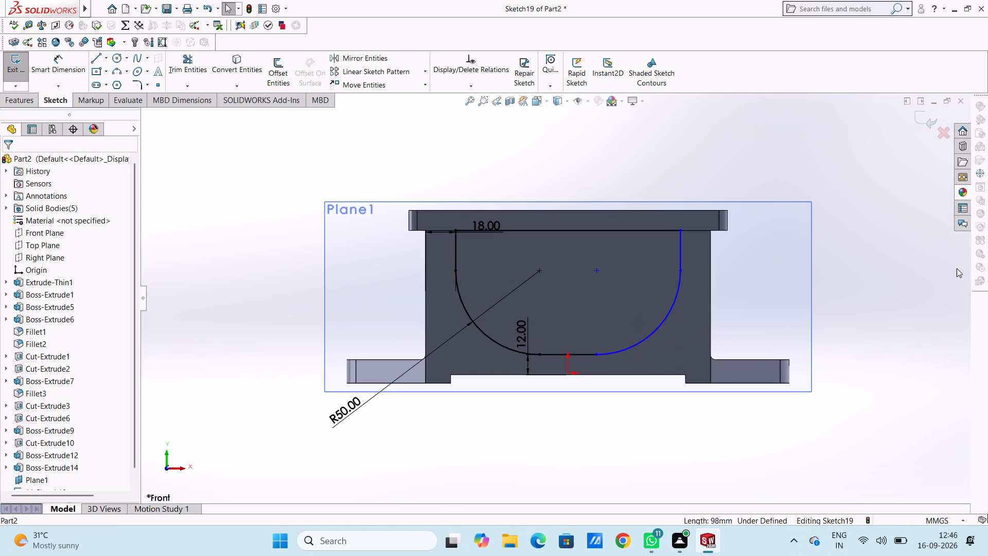
pyautogui.press('Escape')
pyautogui.press('Escape')
pyautogui.press('Escape')
# Draw a 74 mm vertical centre line from the top line's midpoint down to the bottom line of the U-shaped profile.
pyautogui.scroll(-4, 590, 368)
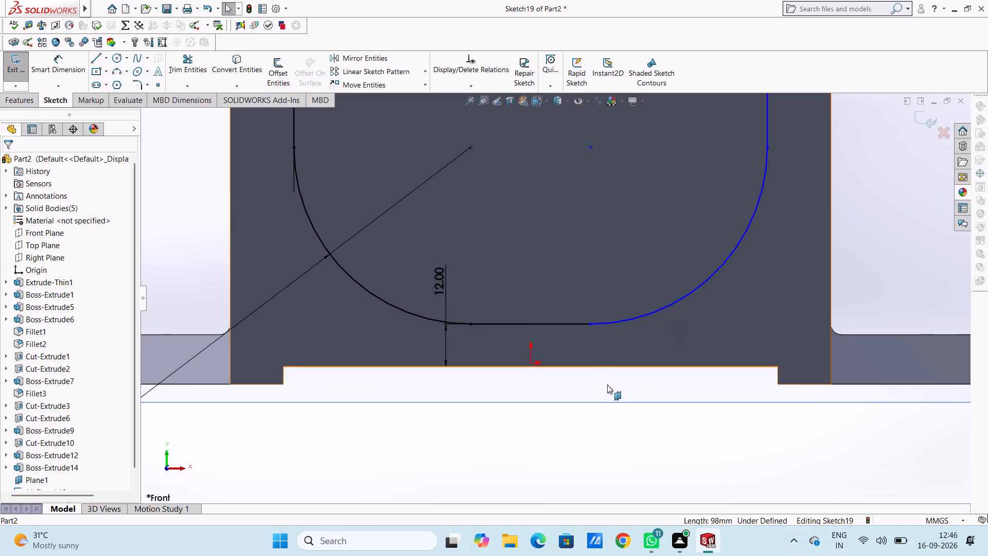
pyautogui.scroll(4, 607, 379)
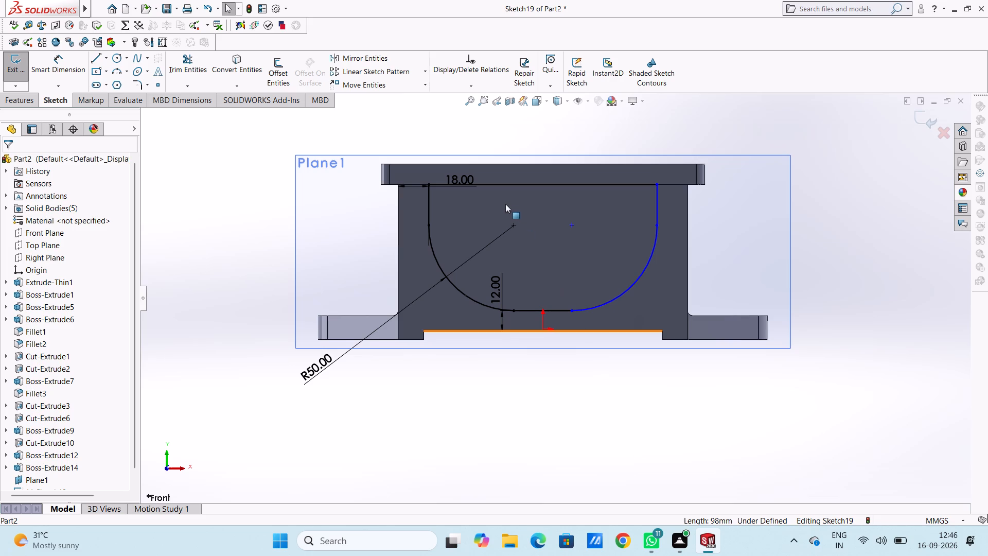
pyautogui.scroll(-1, 541, 203)
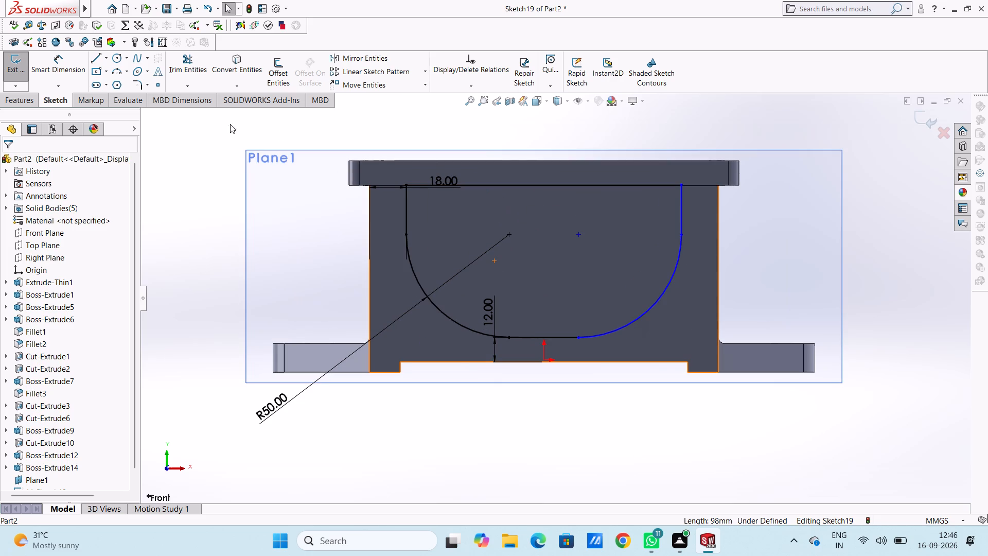
pyautogui.click(98, 61)
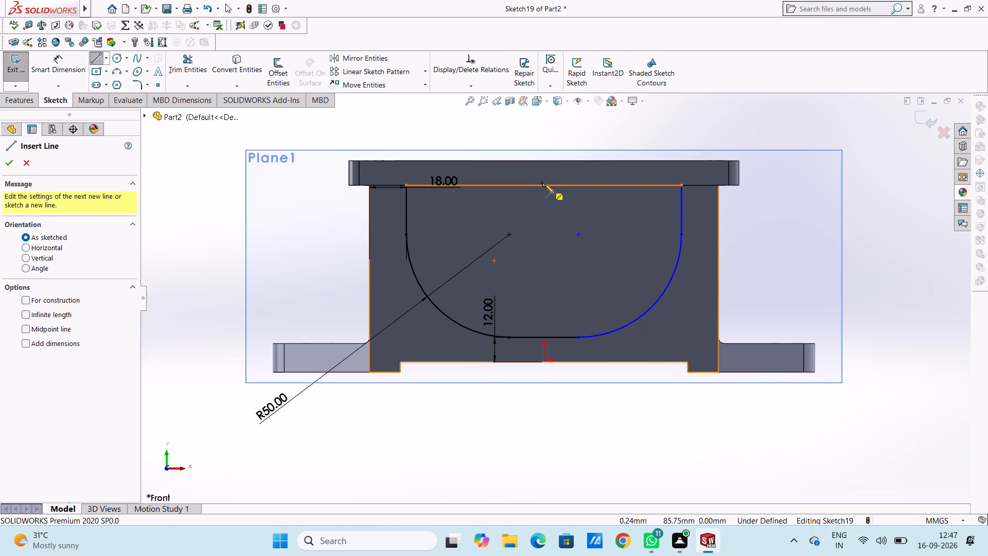
pyautogui.moveTo(545, 184); pyautogui.dragTo(546, 194)
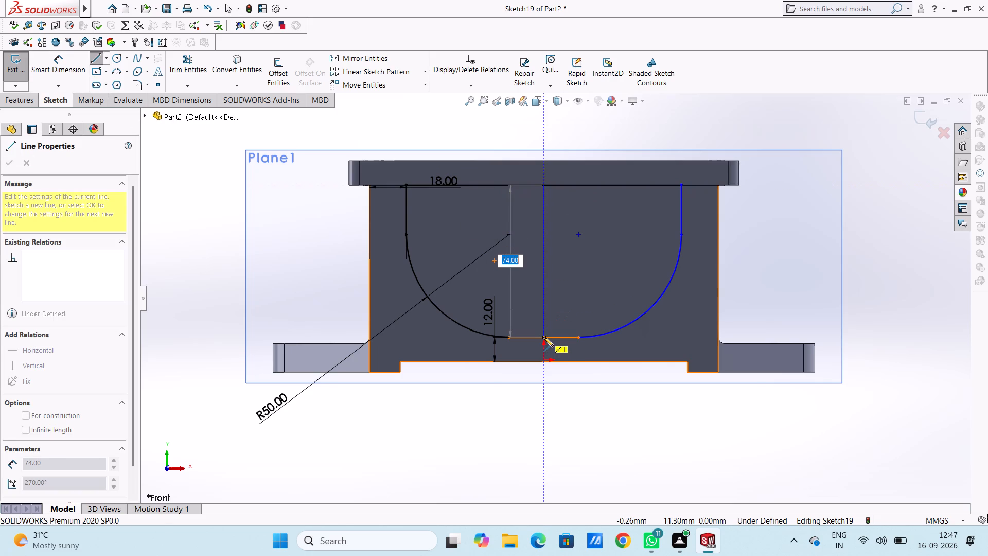
pyautogui.click(543, 337)
pyautogui.press('Escape')
pyautogui.press('Escape')
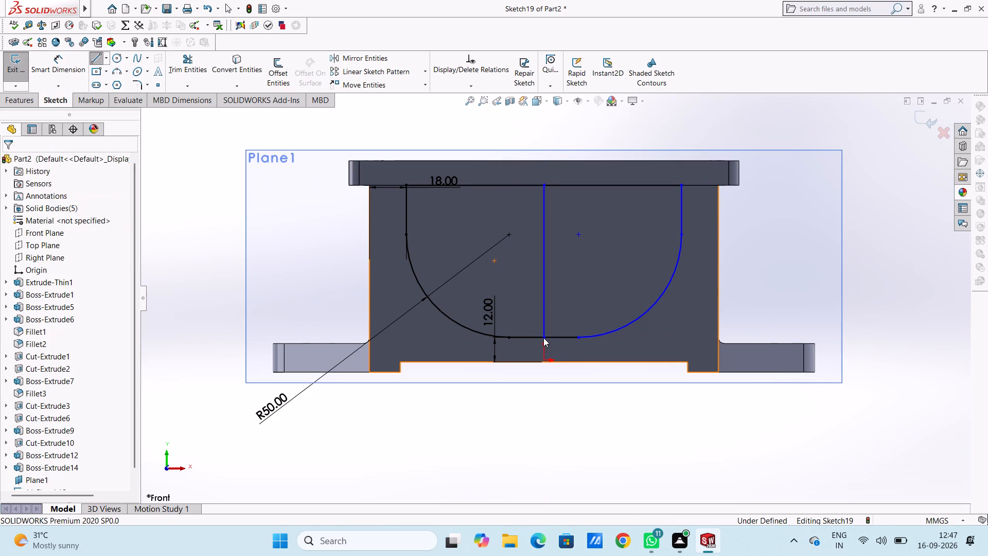
# Delete the 74 mm vertical centre line from the U-shaped profile sketch.
pyautogui.press('Escape')
pyautogui.scroll(-3, 533, 268)
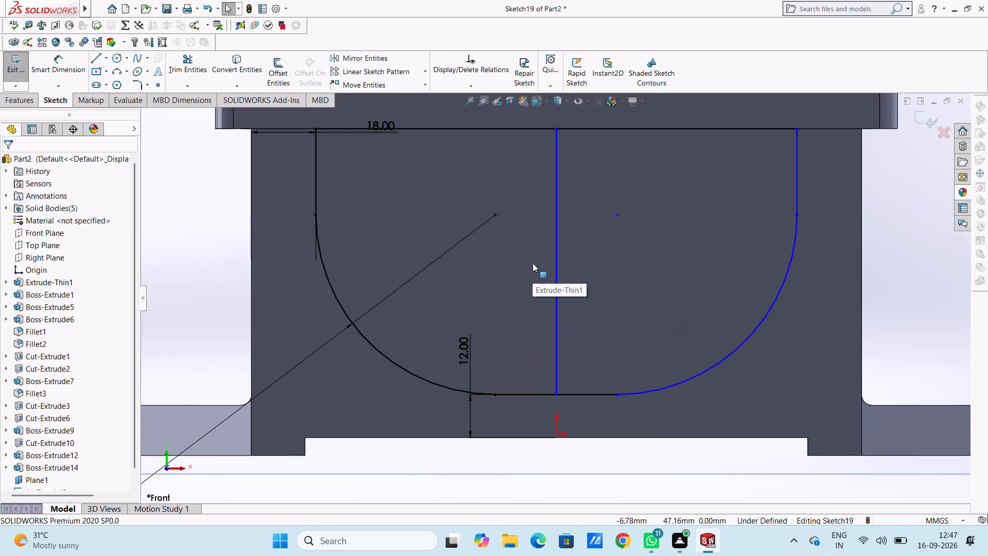
pyautogui.click(555, 222)
pyautogui.press('Delete')
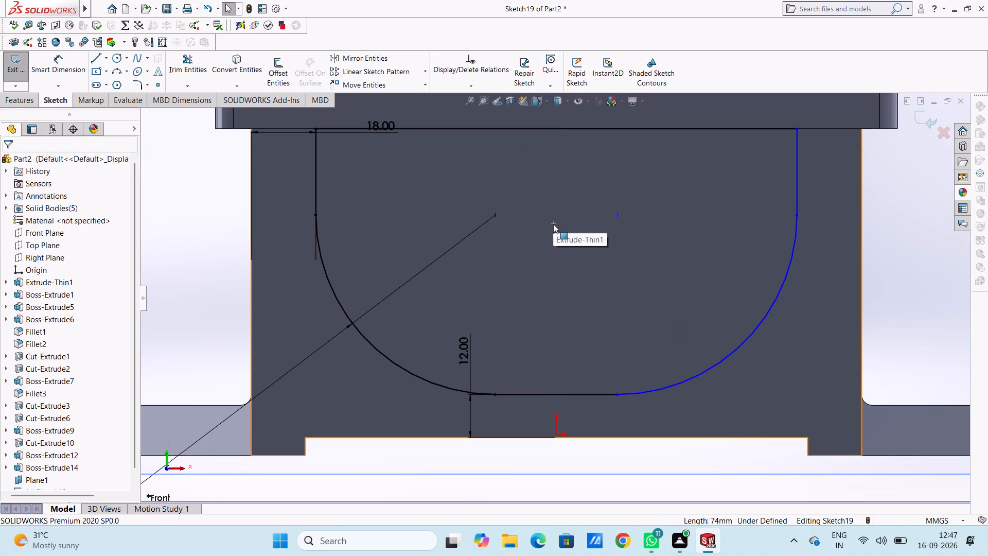
# Draw a vertical centre line from the top line's midpoint down to the midpoint of the housing's recessed bottom edge.
pyautogui.click(100, 60)
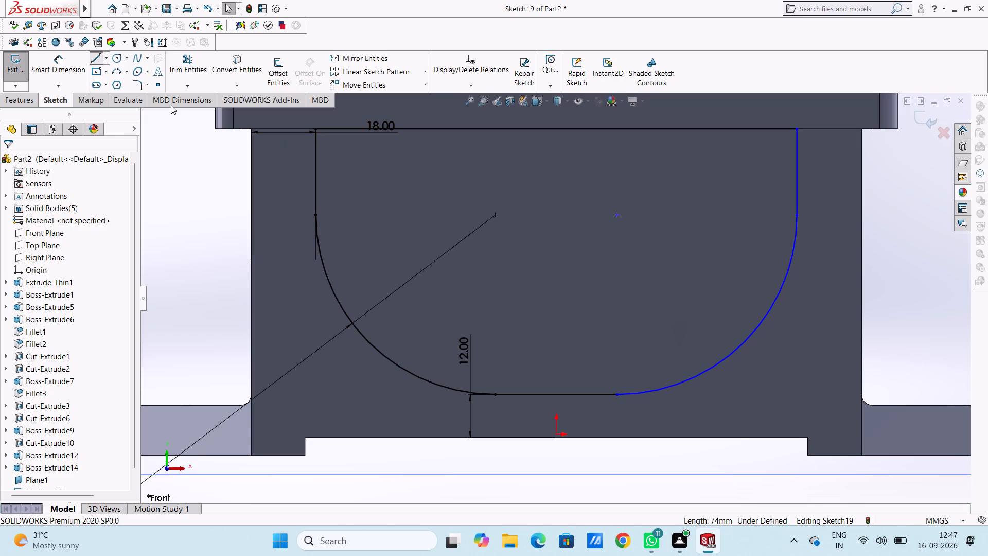
pyautogui.click(556, 128)
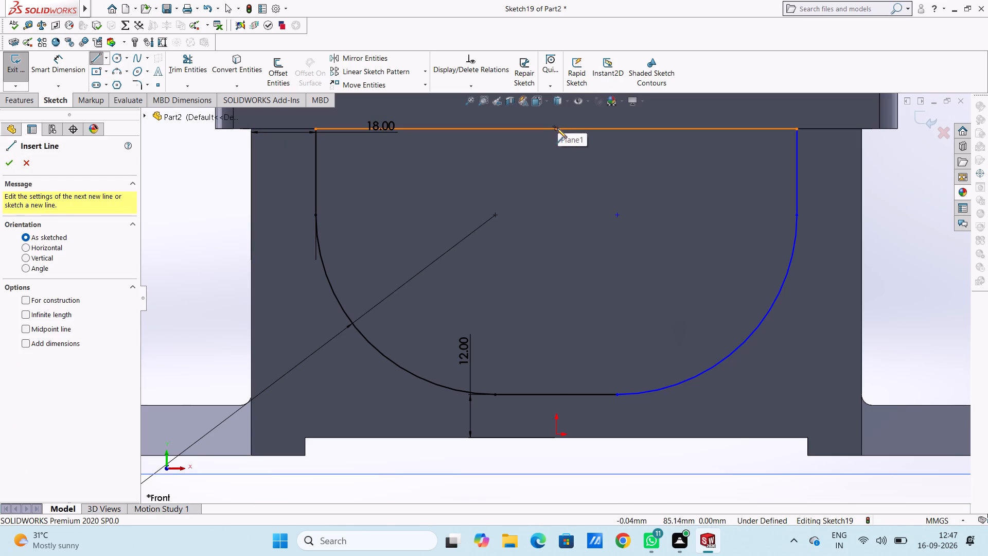
pyautogui.scroll(2, 569, 309)
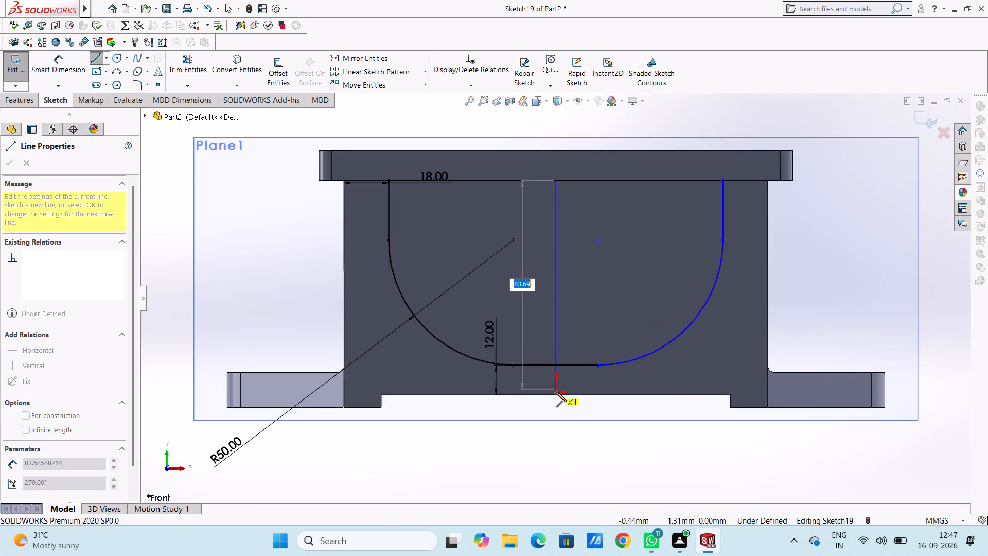
pyautogui.click(559, 396)
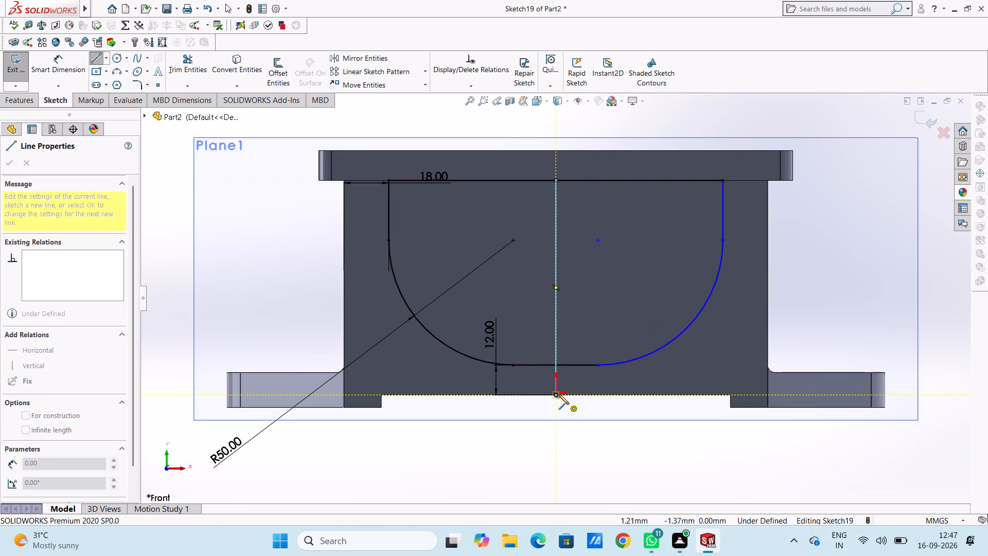
pyautogui.press('Escape')
pyautogui.press('Escape')
pyautogui.press('Escape')
# Draw two level circles of 22 mm radius inside the U-shaped profile, one on each side of the vertical centre line.
pyautogui.scroll(-3, 524, 311)
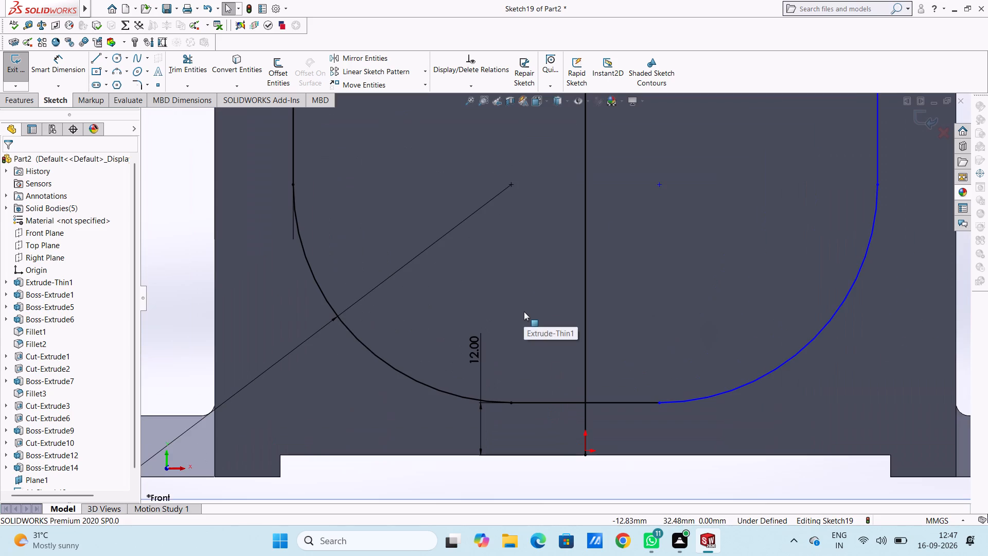
pyautogui.click(116, 59)
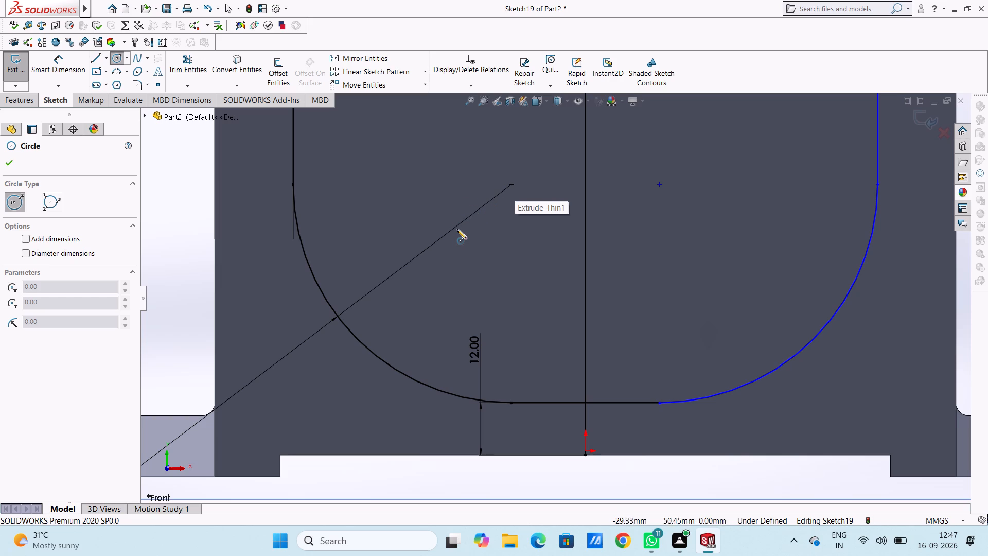
pyautogui.scroll(2, 459, 185)
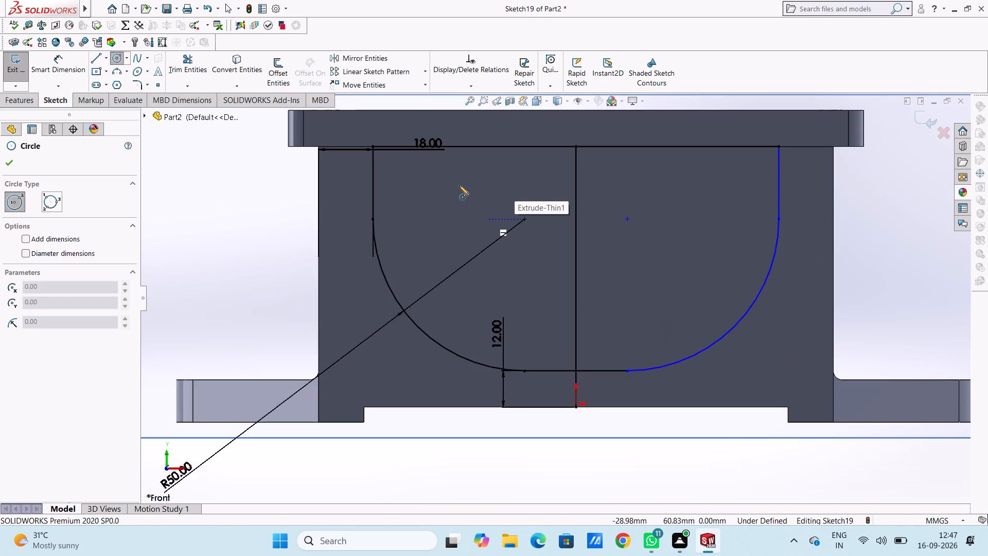
pyautogui.click(506, 232)
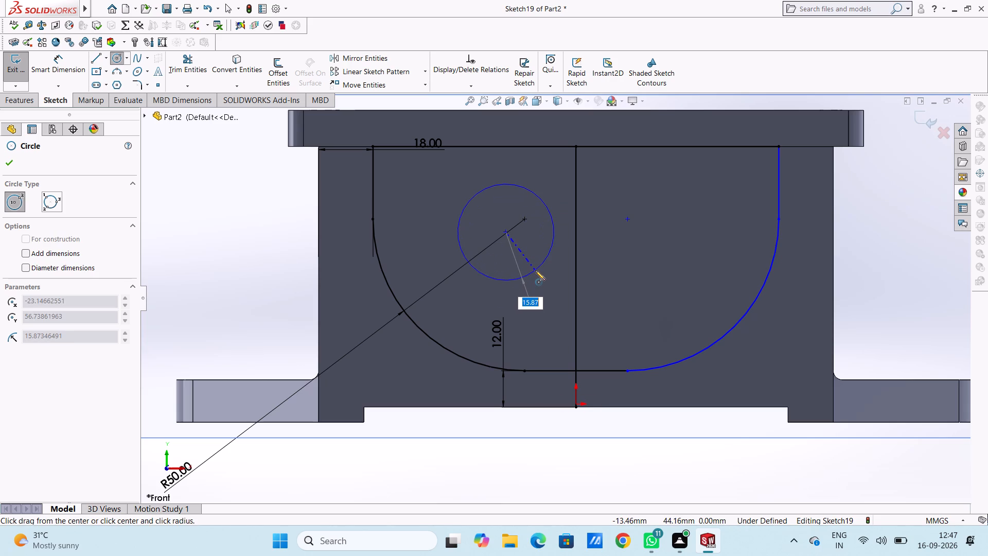
pyautogui.write('22')
pyautogui.press('Return')
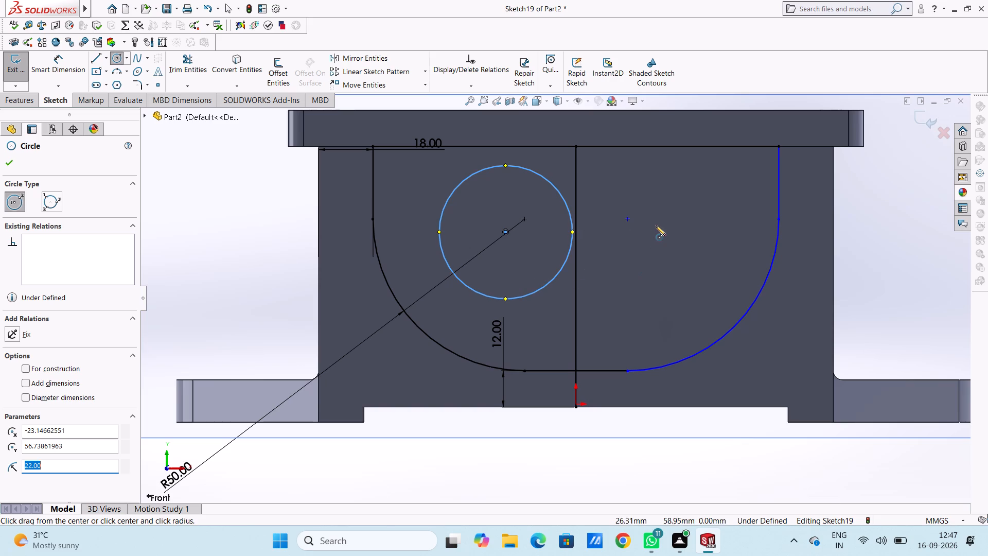
pyautogui.click(673, 232)
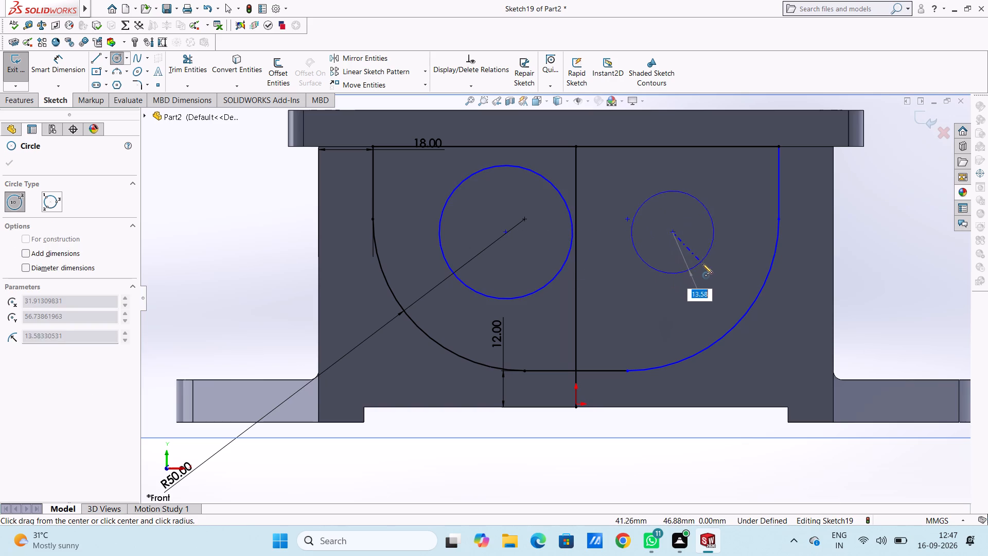
pyautogui.write('22')
pyautogui.press('Return')
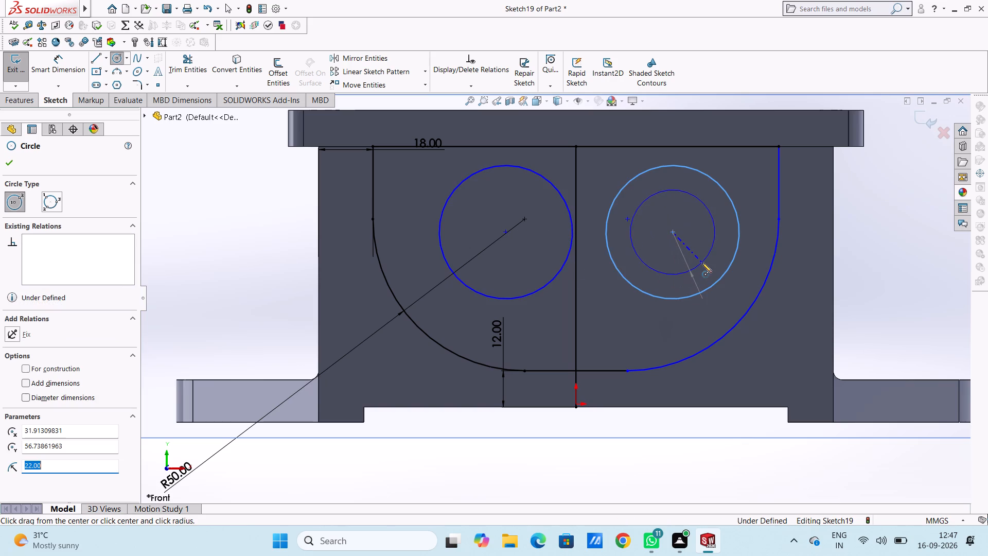
pyautogui.press('Escape')
pyautogui.press('Escape')
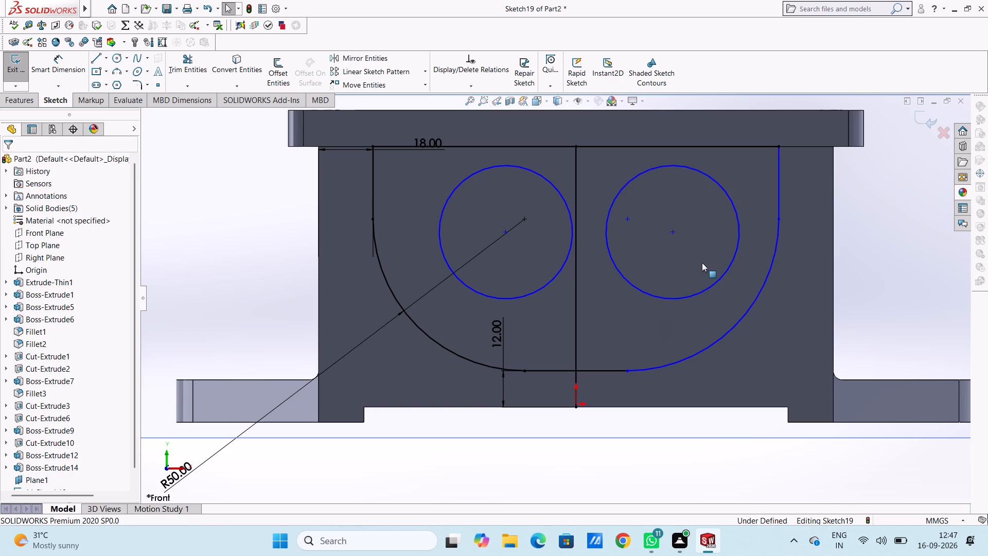
# Set the horizontal distance between the two circle centres to 64 mm.
pyautogui.scroll(3, 702, 263)
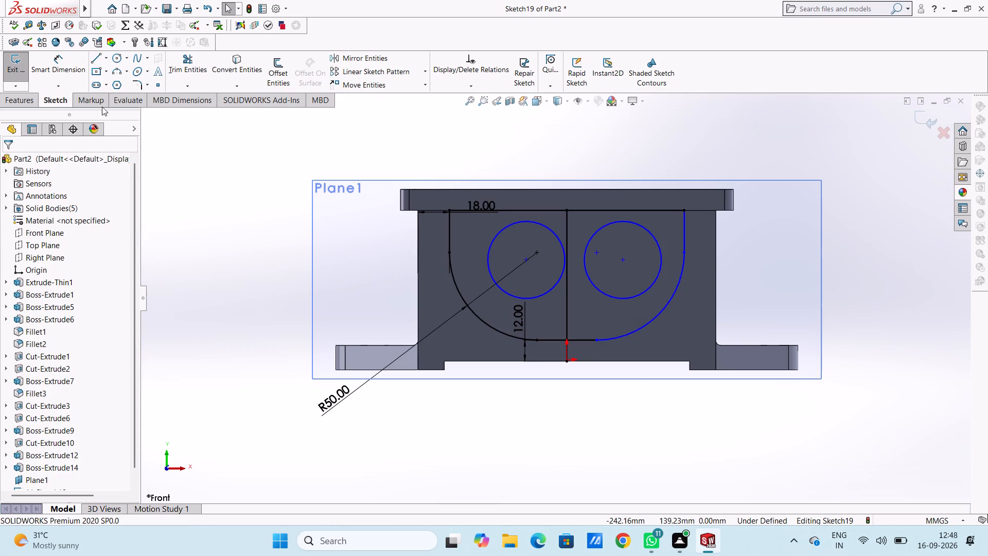
pyautogui.click(65, 70)
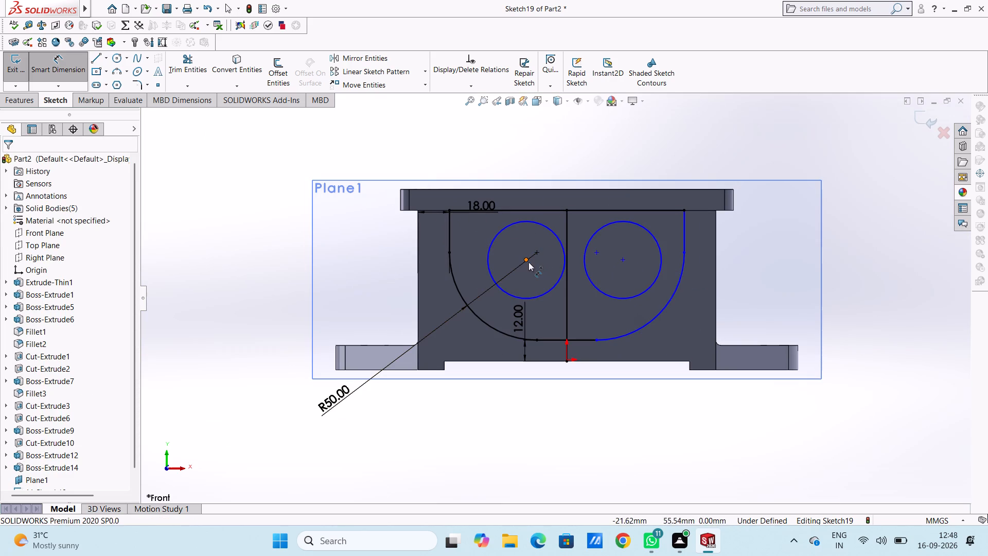
pyautogui.click(528, 260)
pyautogui.click(623, 260)
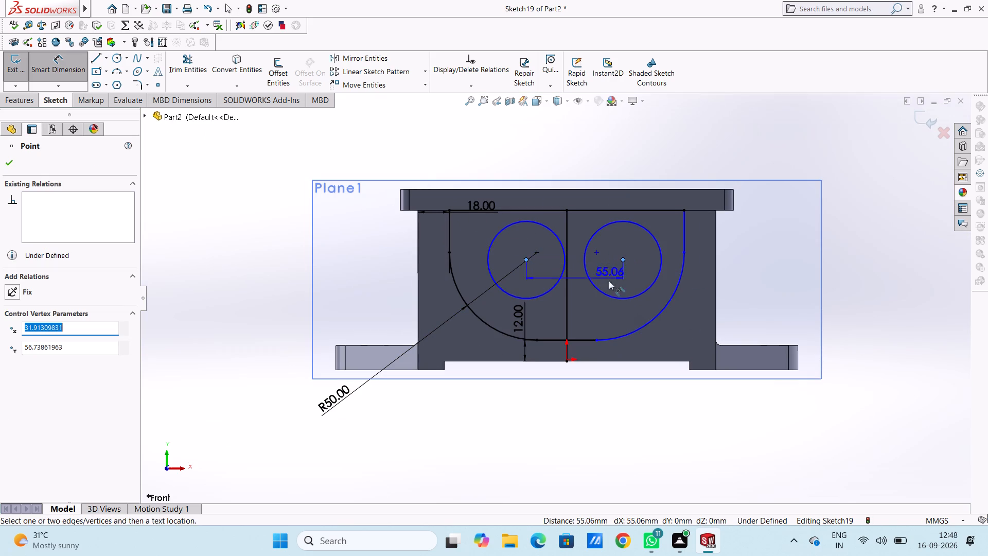
pyautogui.click(569, 399)
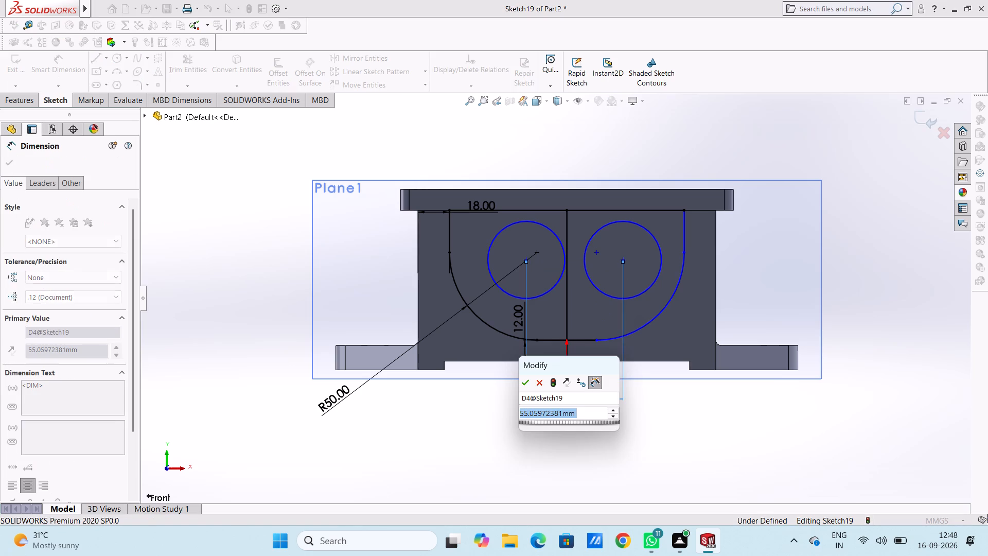
pyautogui.write('64')
pyautogui.press('Return')
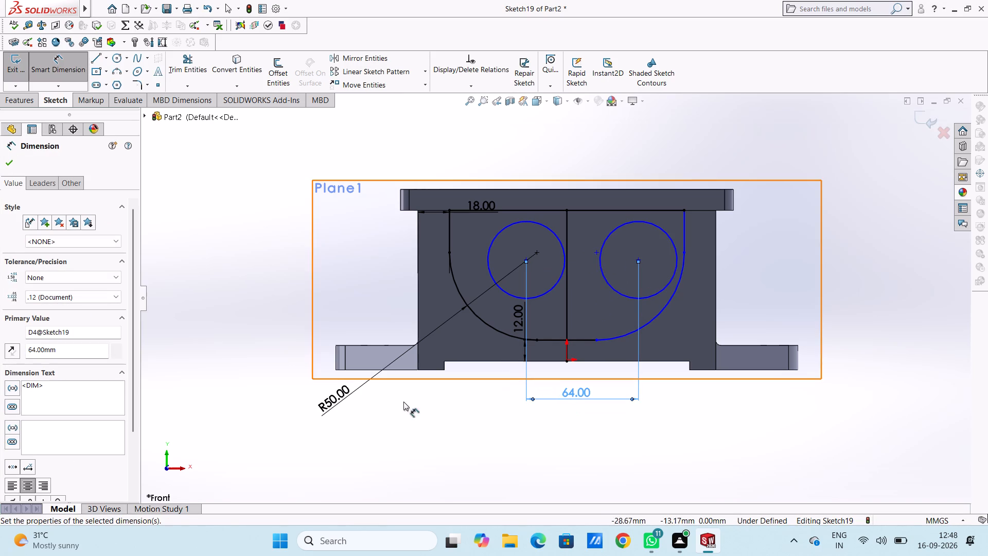
pyautogui.click(447, 427)
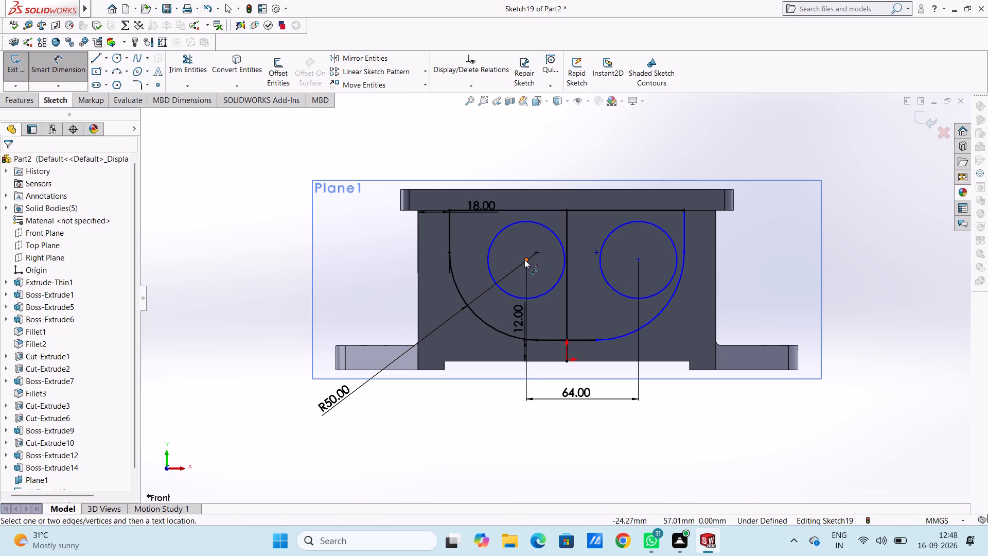
# Set the horizontal distance from the left circle's centre to the centre line's lower endpoint to 32 mm.
pyautogui.click(524, 259)
pyautogui.click(567, 360)
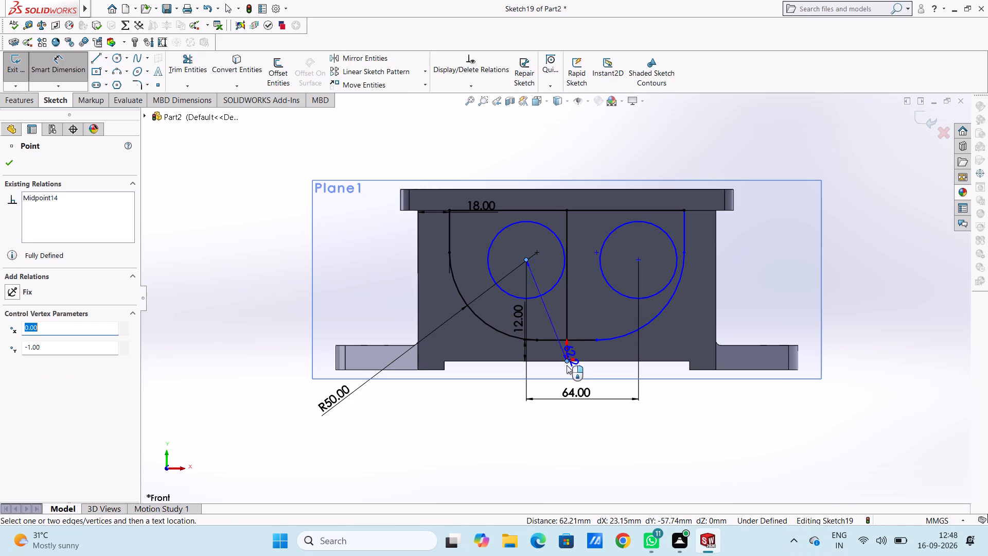
pyautogui.click(551, 457)
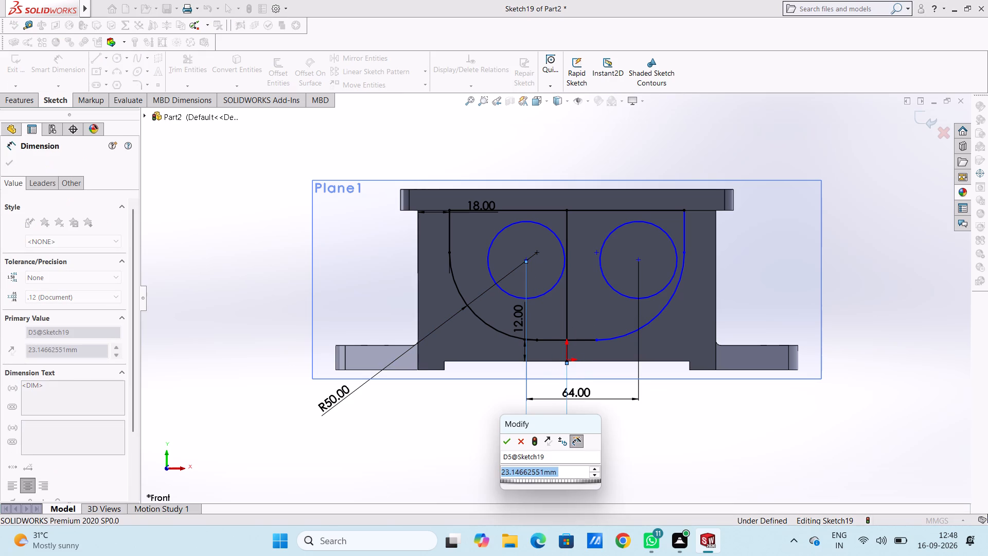
pyautogui.write('32')
pyautogui.press('Return')
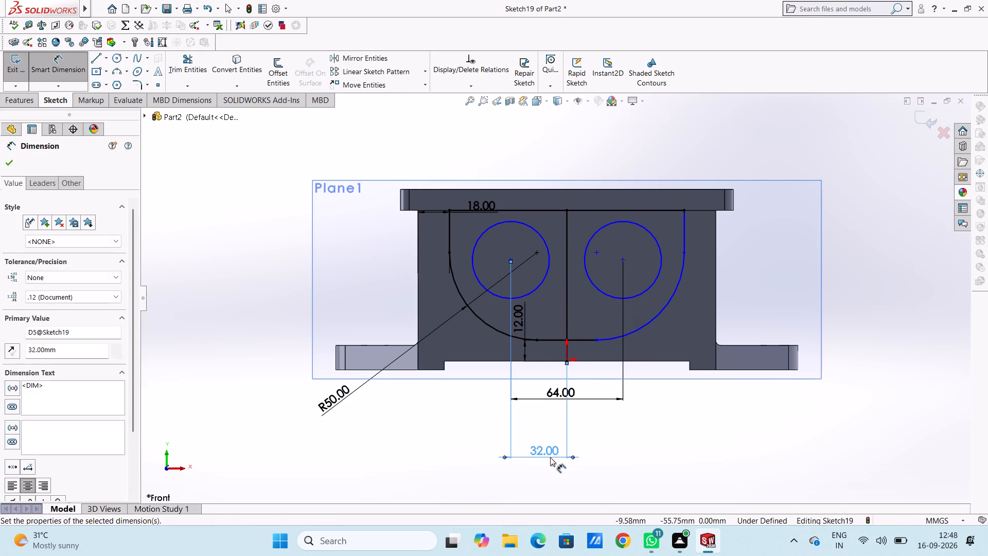
pyautogui.click(680, 433)
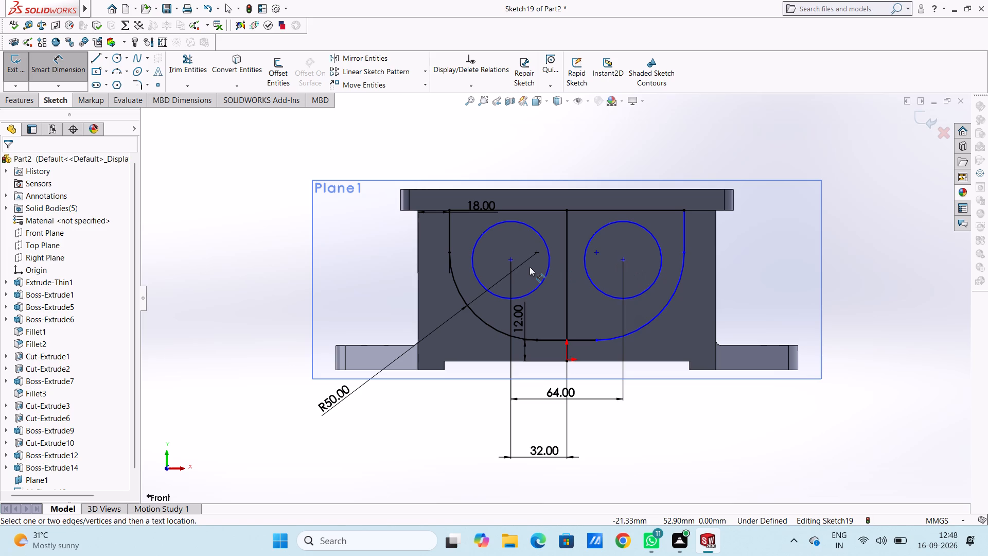
pyautogui.press('Escape')
pyautogui.press('Escape')
# Draw a small circle of 3 mm radius centred on the top quadrant point of the left circle.
pyautogui.scroll(-1, 530, 266)
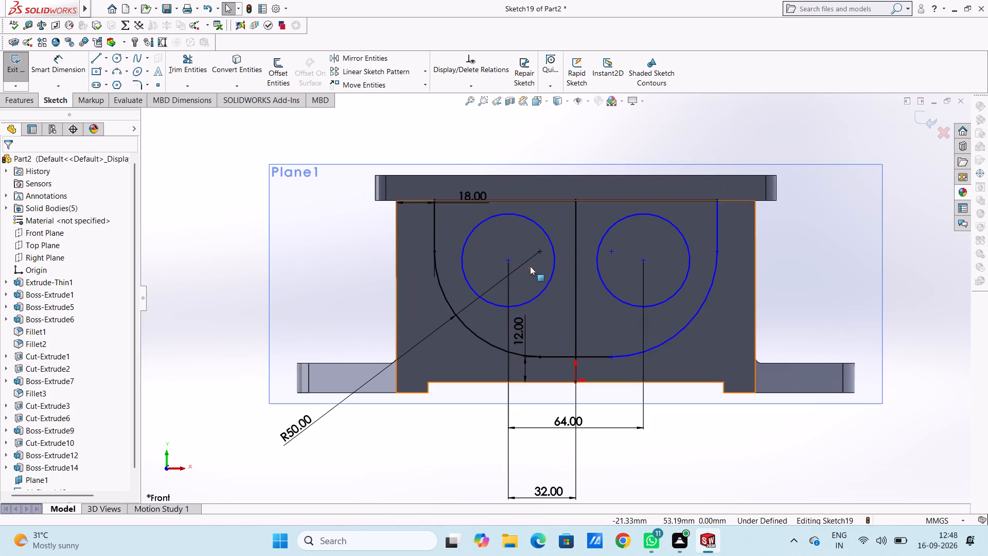
pyautogui.scroll(-2, 530, 265)
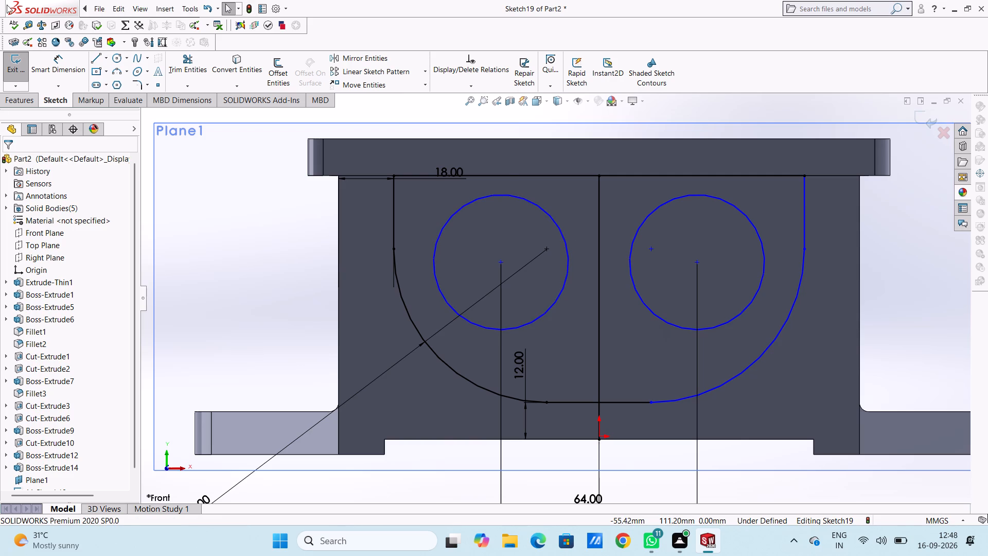
pyautogui.click(118, 58)
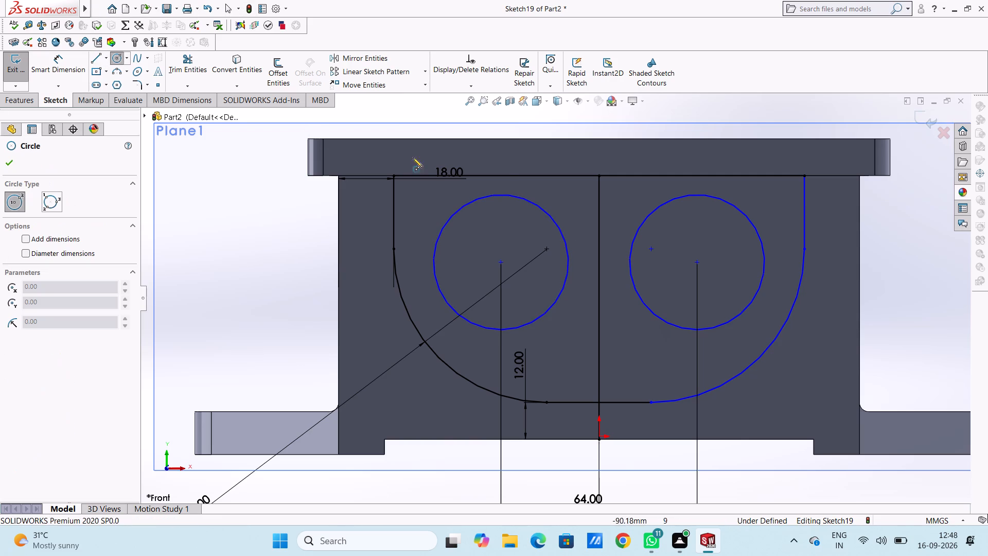
pyautogui.click(500, 194)
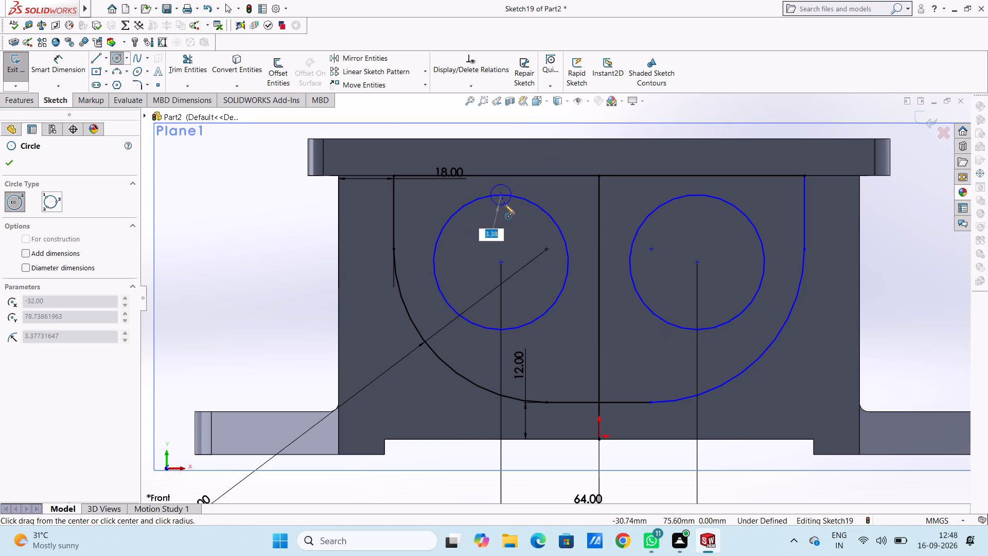
pyautogui.press('3')
pyautogui.press('Return')
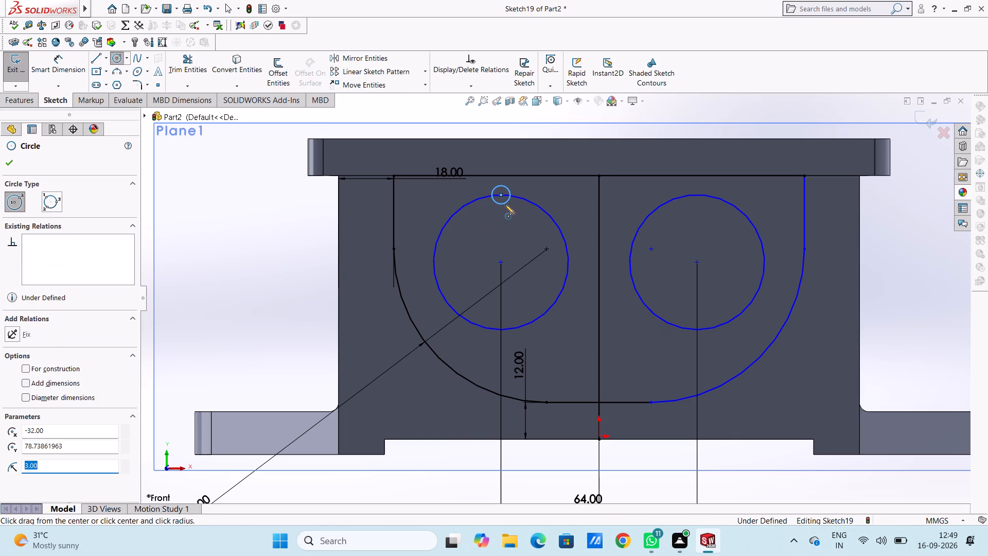
pyautogui.press('Escape')
pyautogui.press('Escape')
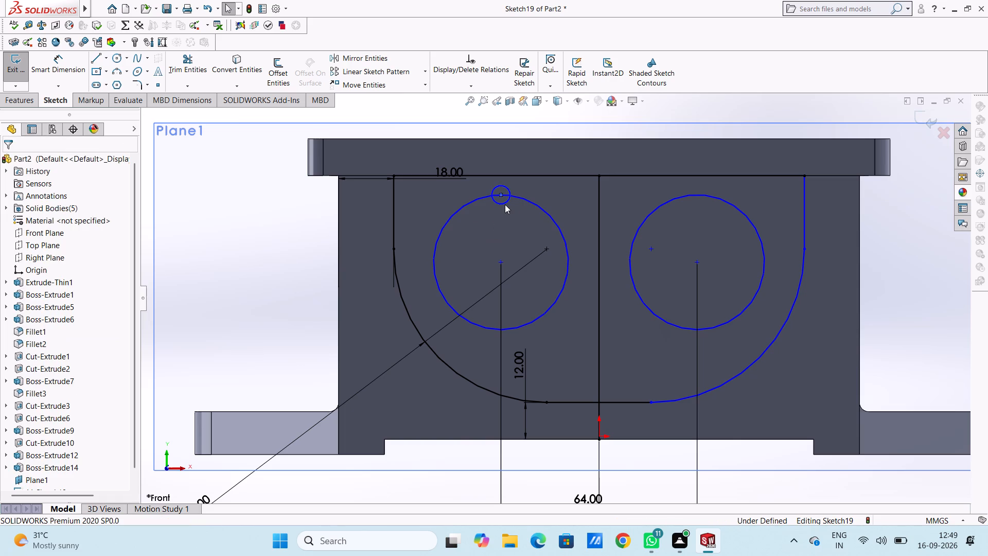
# Add a diameter dimension to the left large circle, keeping its drawn size.
pyautogui.click(67, 67)
pyautogui.click(436, 247)
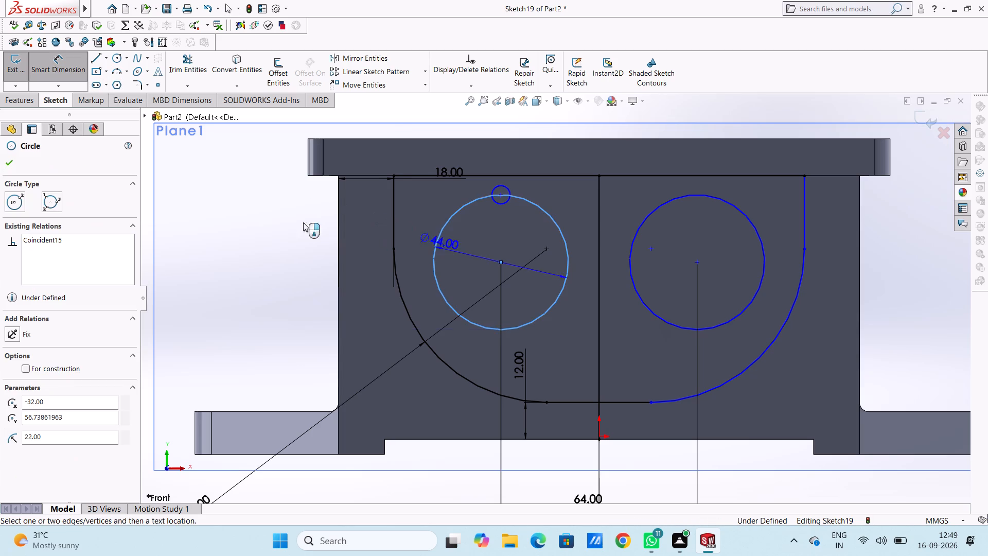
pyautogui.click(237, 167)
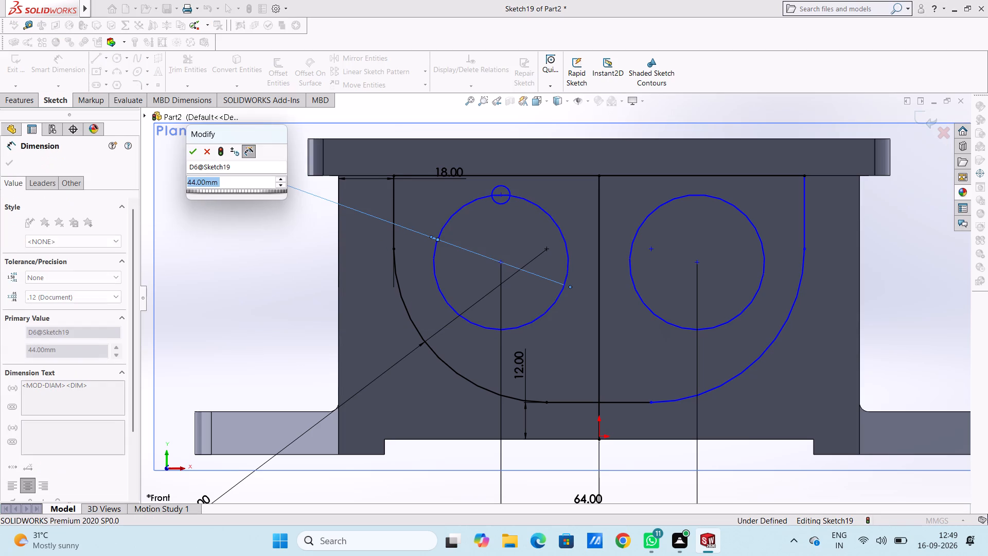
pyautogui.click(193, 153)
pyautogui.click(307, 242)
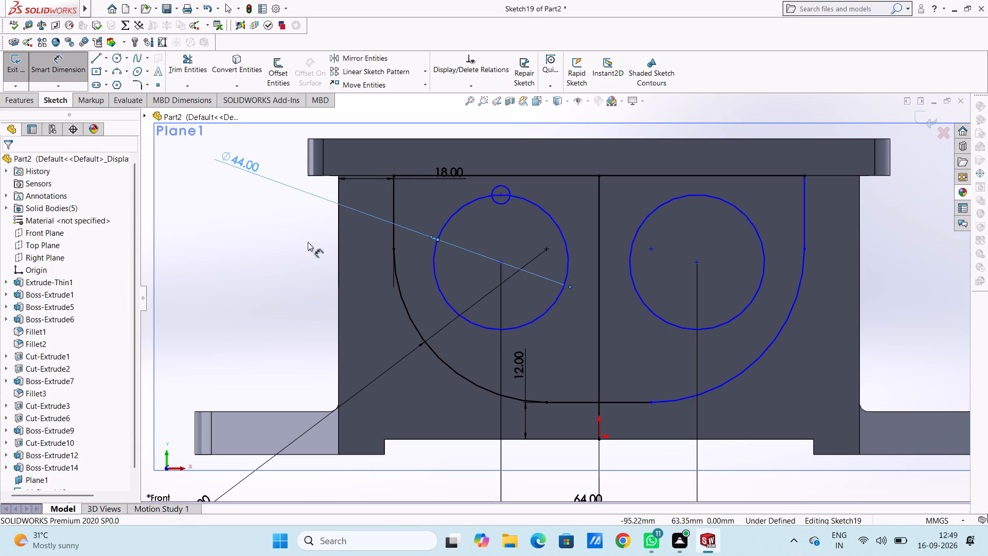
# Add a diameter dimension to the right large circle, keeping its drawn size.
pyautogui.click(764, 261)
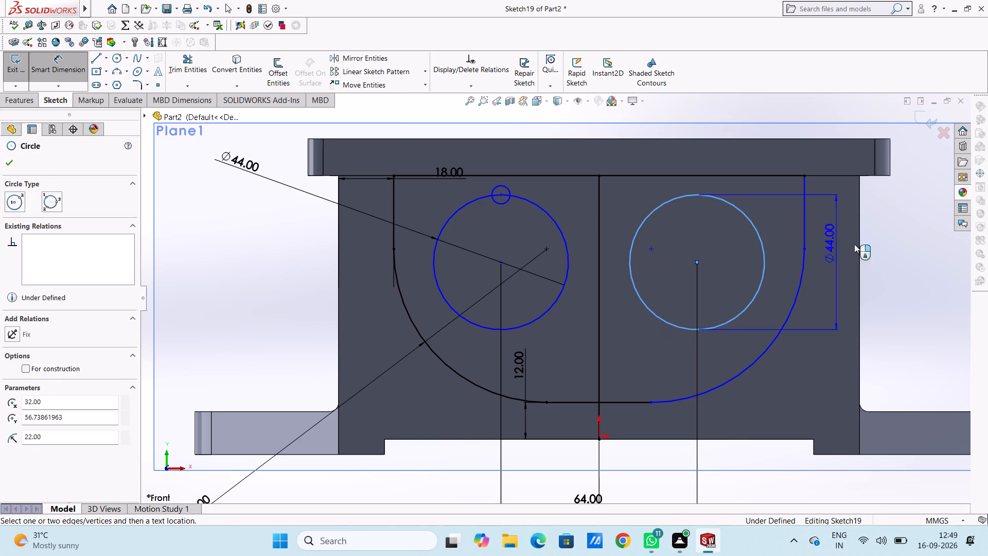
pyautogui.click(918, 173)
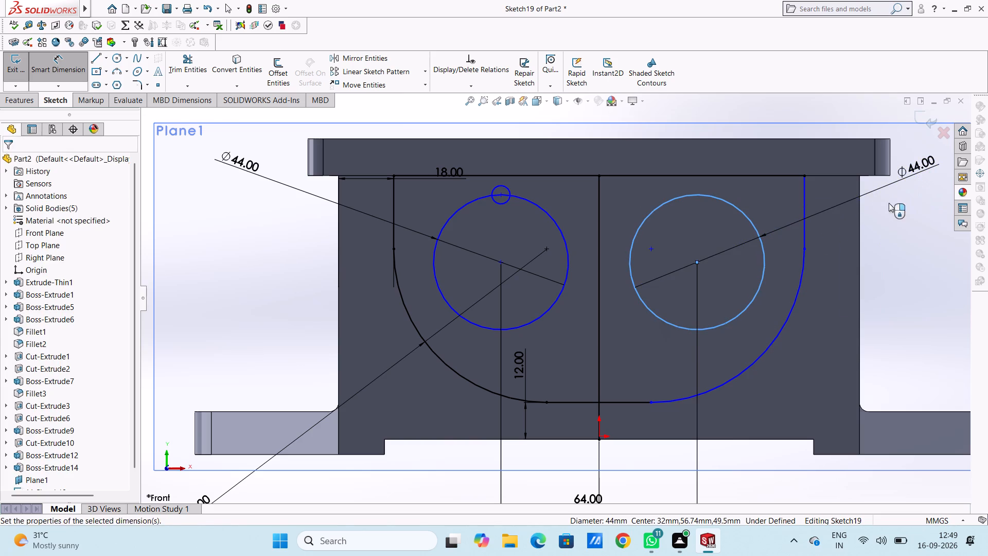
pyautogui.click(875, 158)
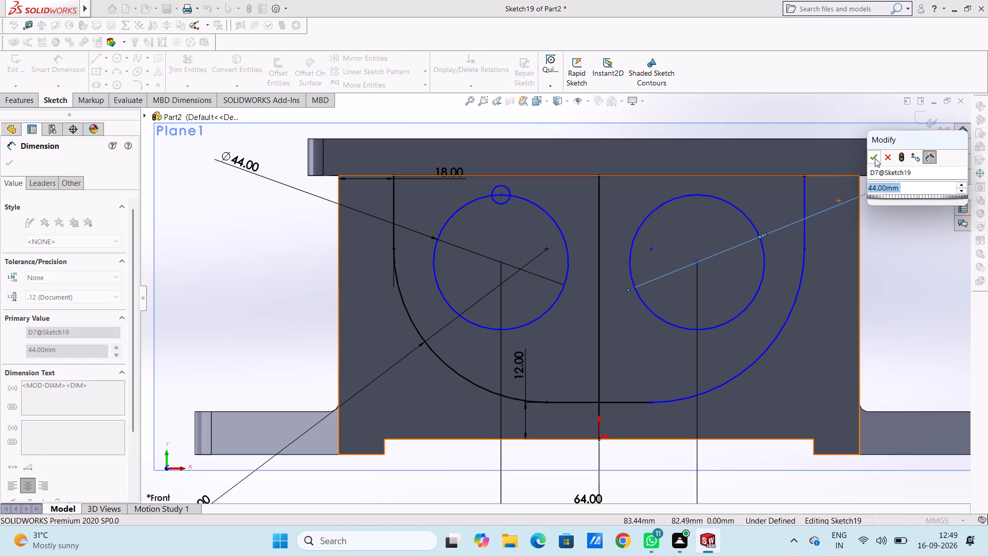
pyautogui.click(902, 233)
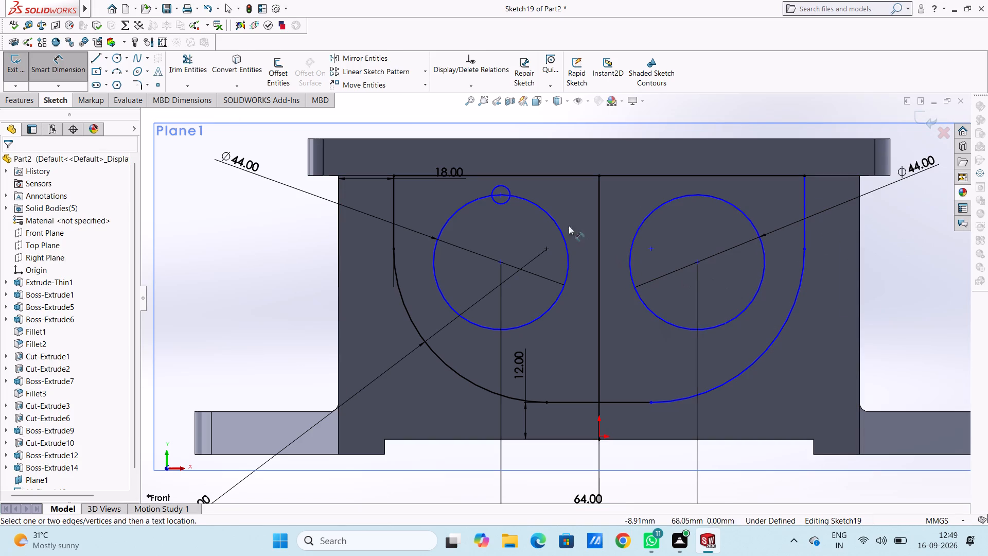
# Add a diameter dimension to the small circle at the top of the left large circle, keeping its drawn size.
pyautogui.click(510, 191)
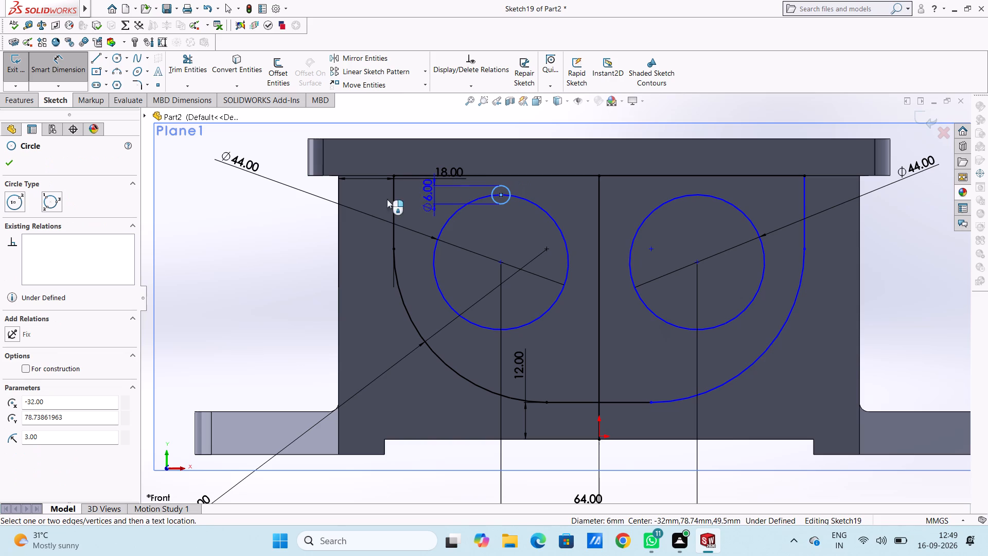
pyautogui.click(248, 221)
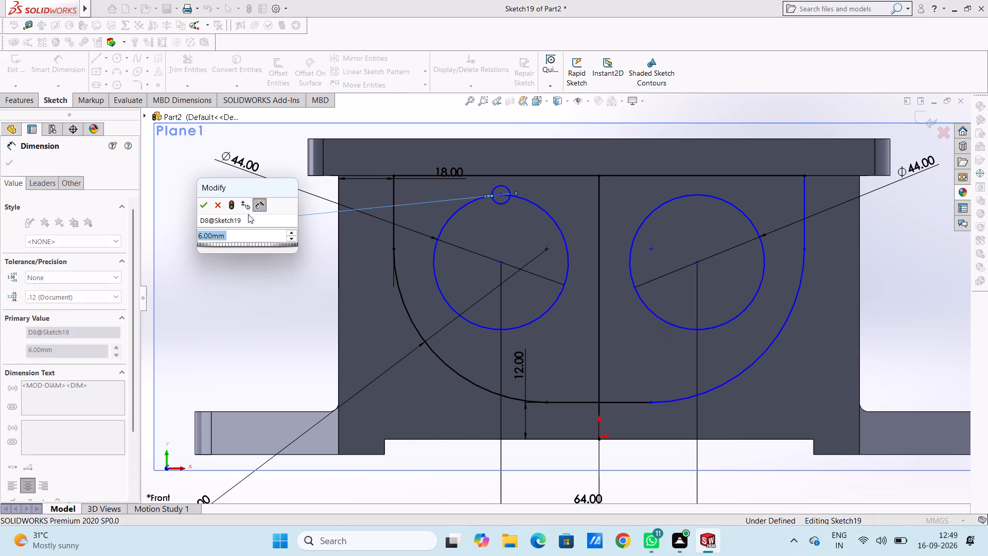
pyautogui.click(207, 210)
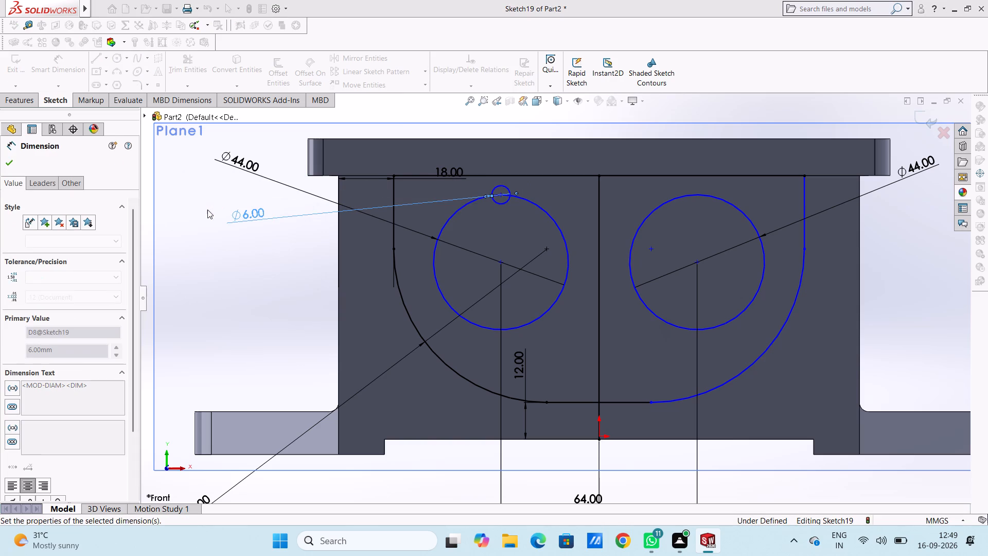
pyautogui.click(214, 194)
pyautogui.press('Escape')
pyautogui.press('Escape')
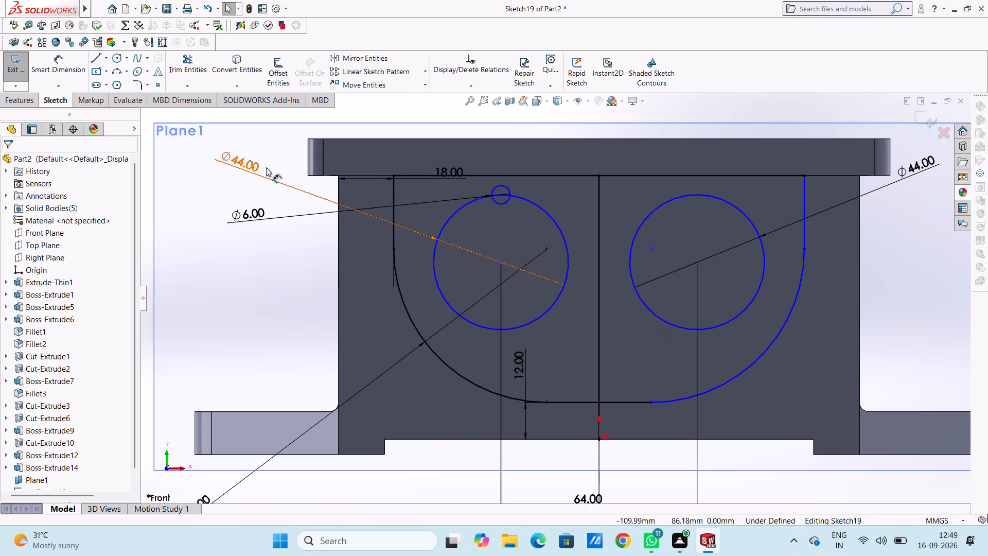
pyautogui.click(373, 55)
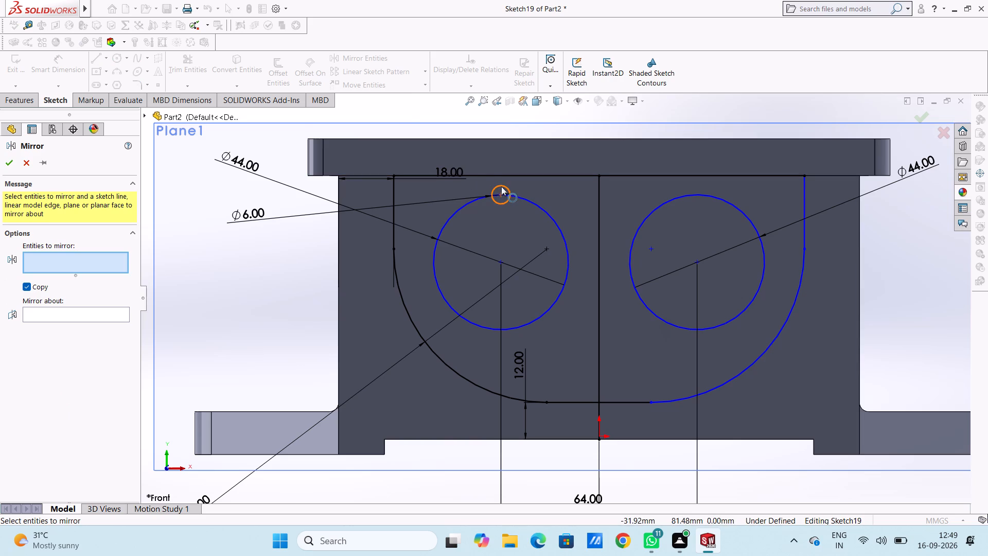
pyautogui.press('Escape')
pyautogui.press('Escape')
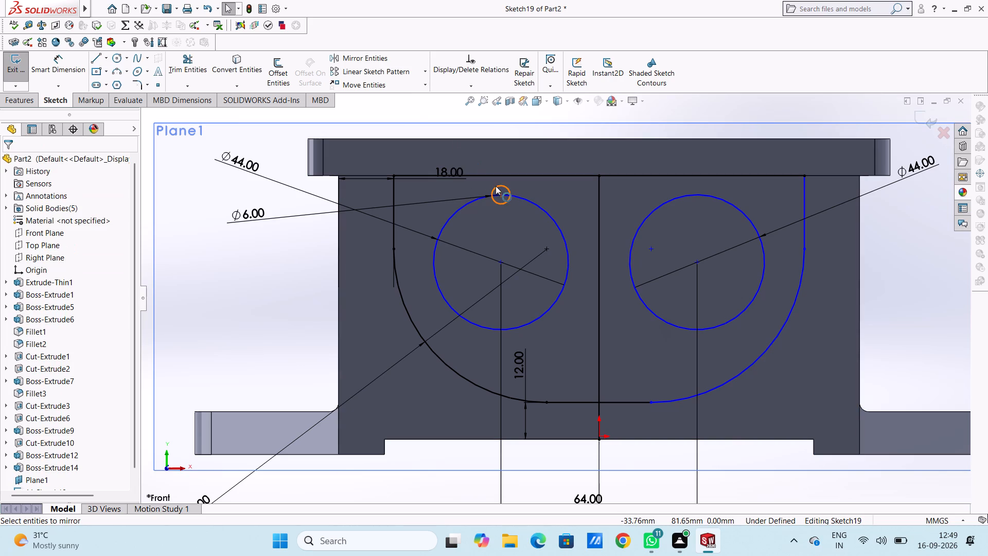
# Circular-pattern the small circle around the left large circle's centre with 4 equally spaced instances over 360 degrees.
pyautogui.click(496, 185)
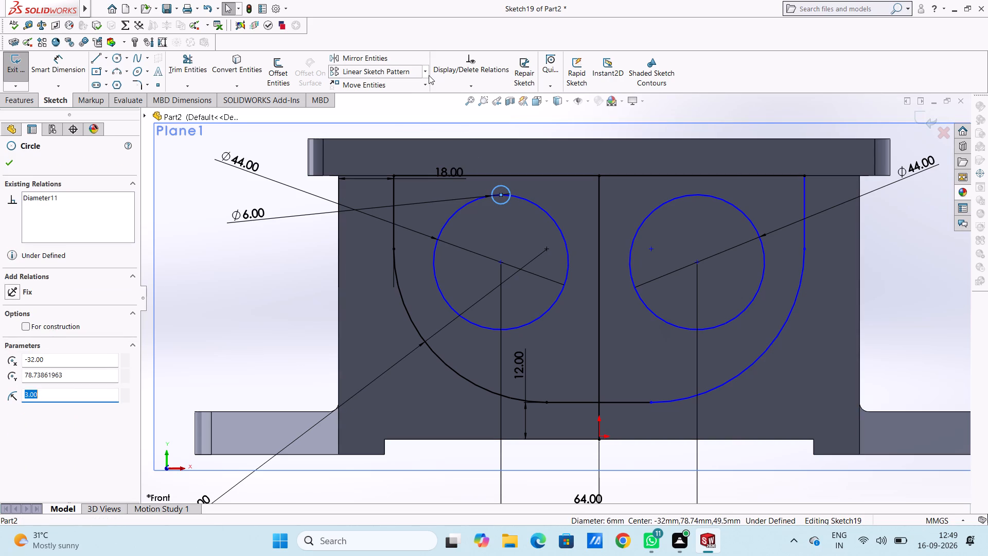
pyautogui.click(428, 74)
pyautogui.click(419, 96)
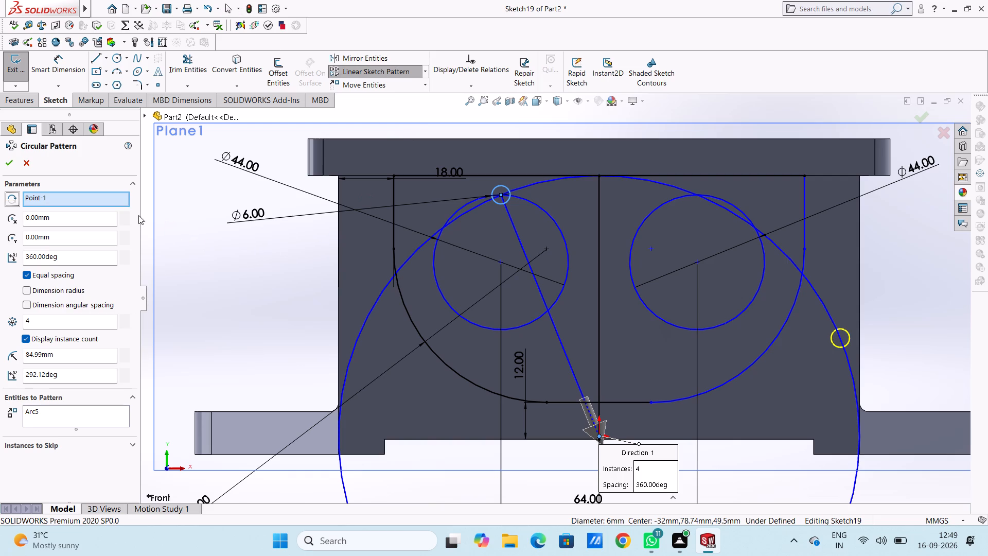
pyautogui.rightClick(108, 198)
pyautogui.click(137, 214)
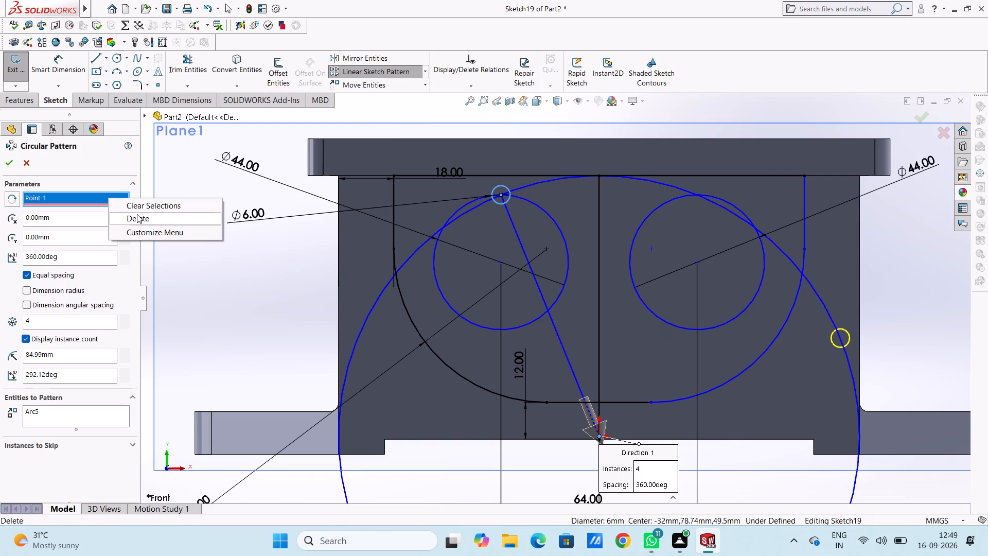
pyautogui.click(501, 260)
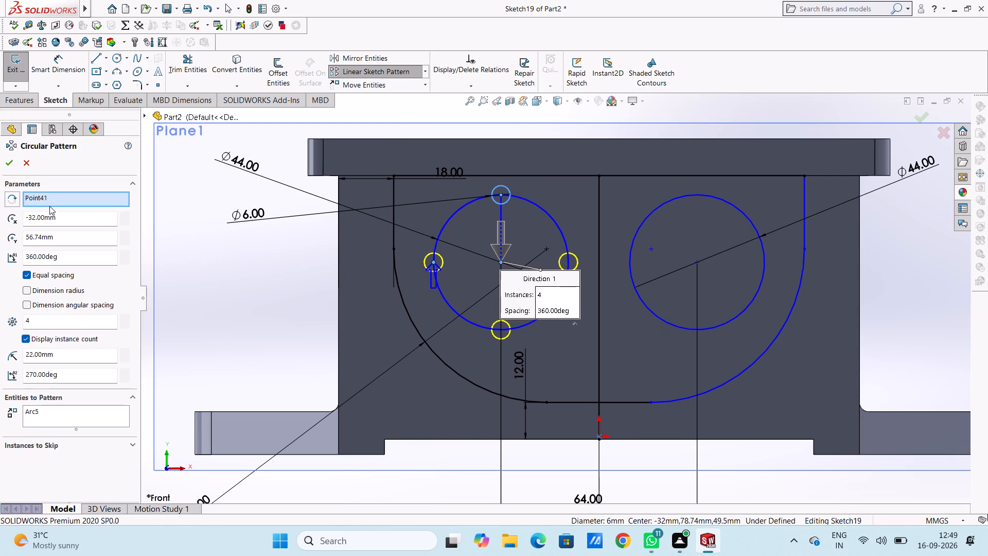
pyautogui.click(12, 167)
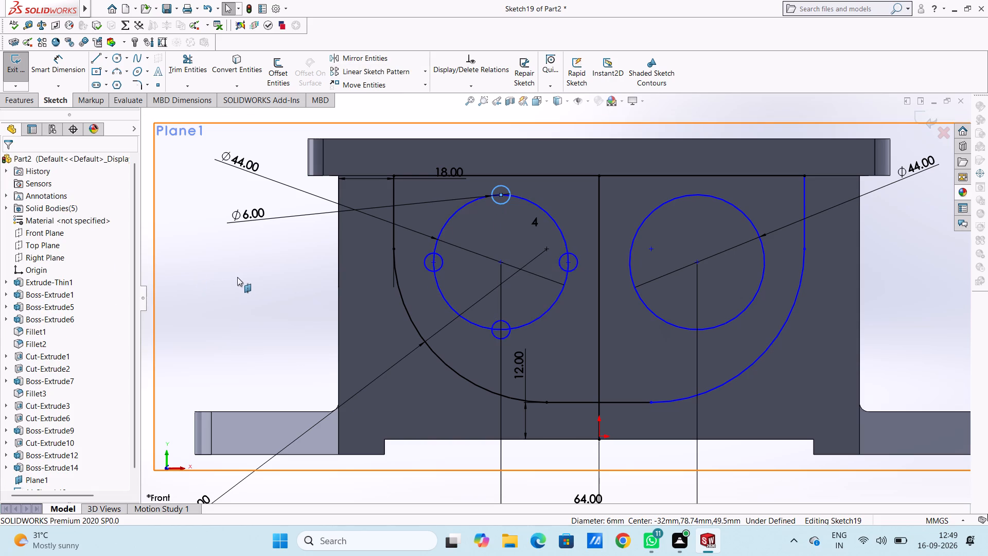
pyautogui.click(238, 276)
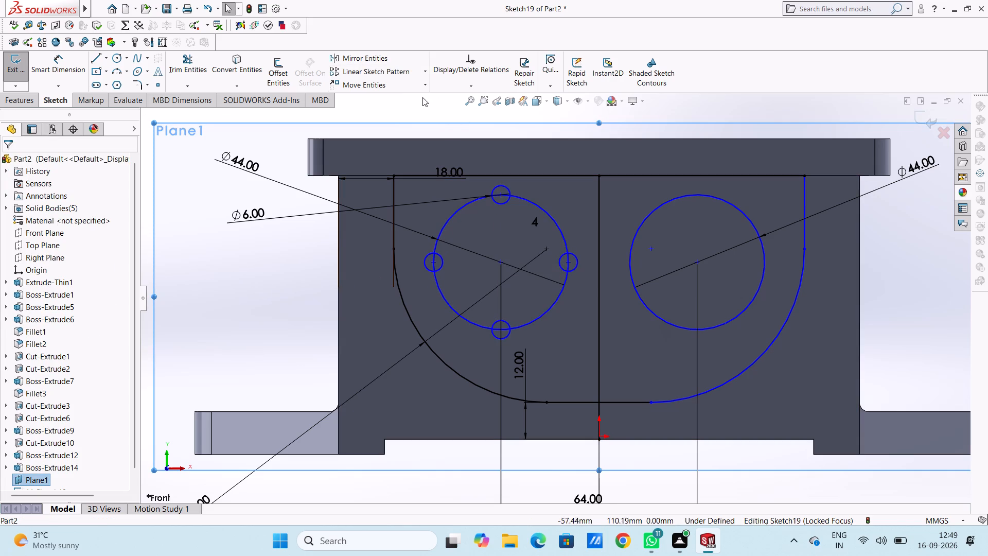
# Mirror the four small circles about the vertical centre line, keeping the originals.
pyautogui.click(405, 57)
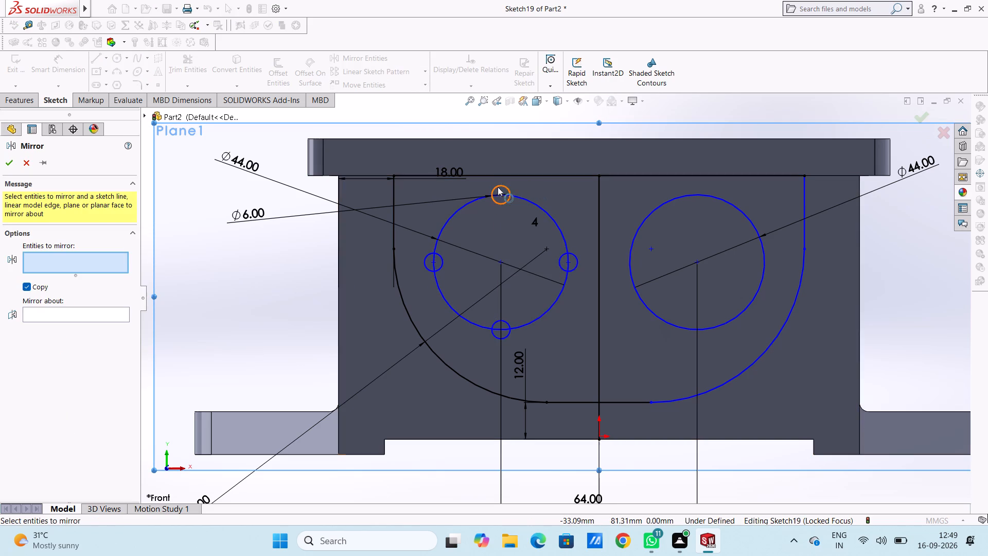
pyautogui.click(505, 185)
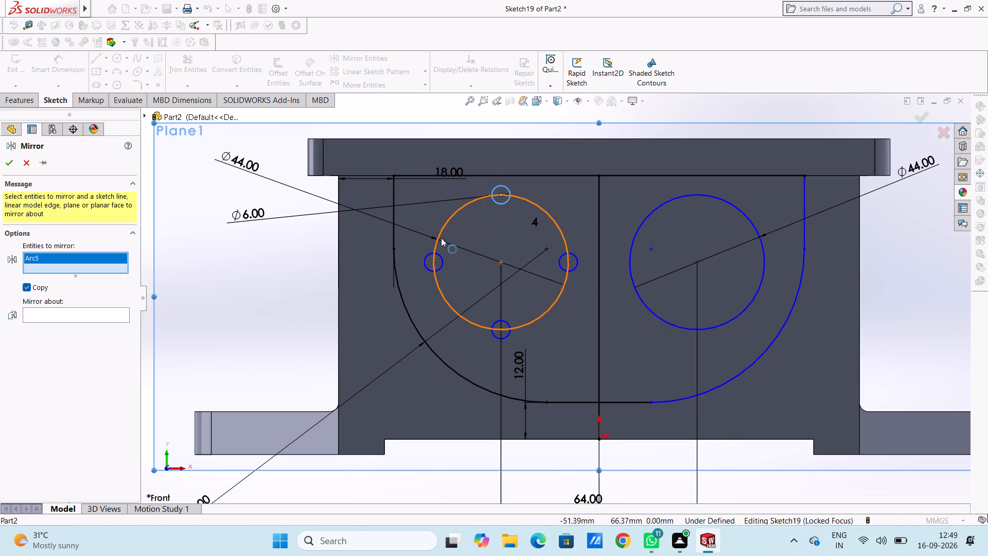
pyautogui.click(440, 253)
pyautogui.click(575, 252)
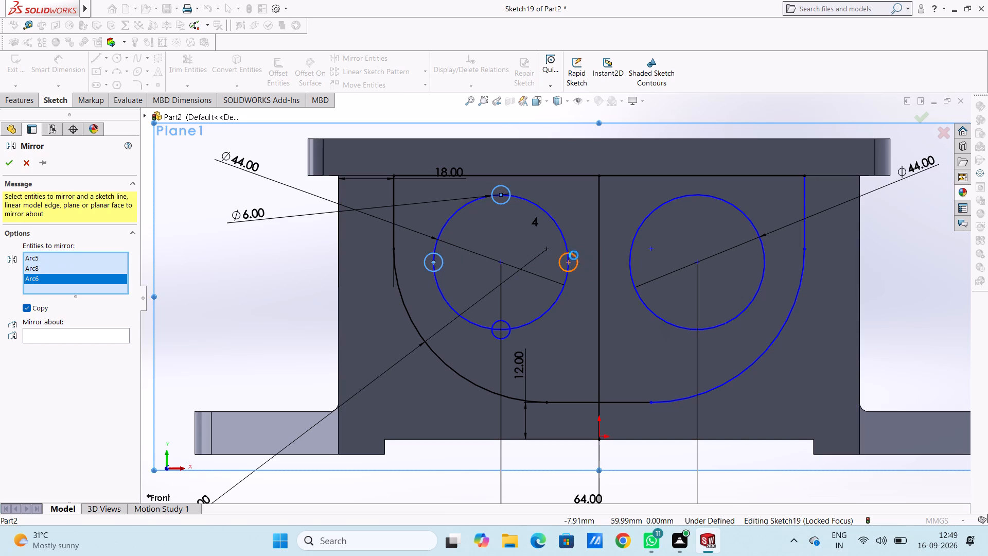
pyautogui.click(499, 318)
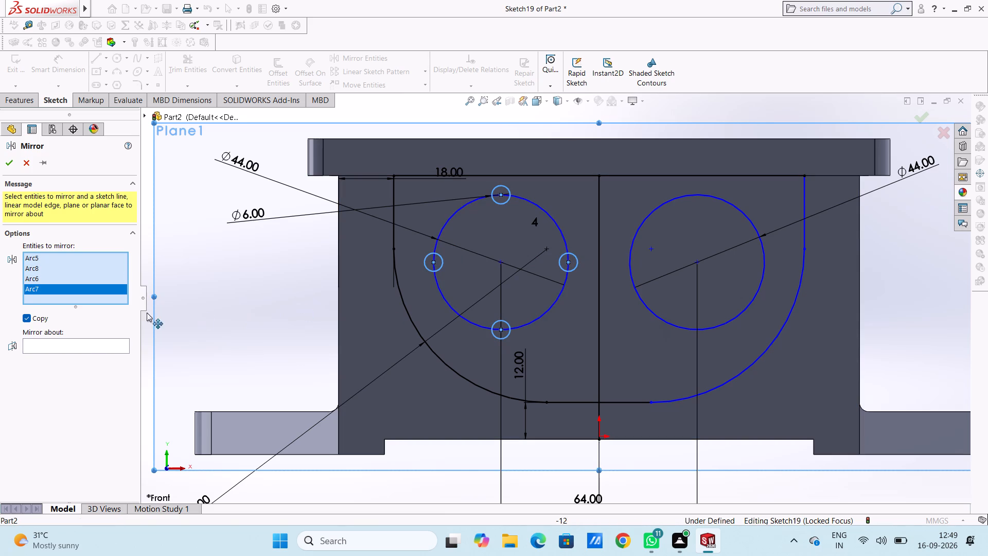
pyautogui.click(88, 349)
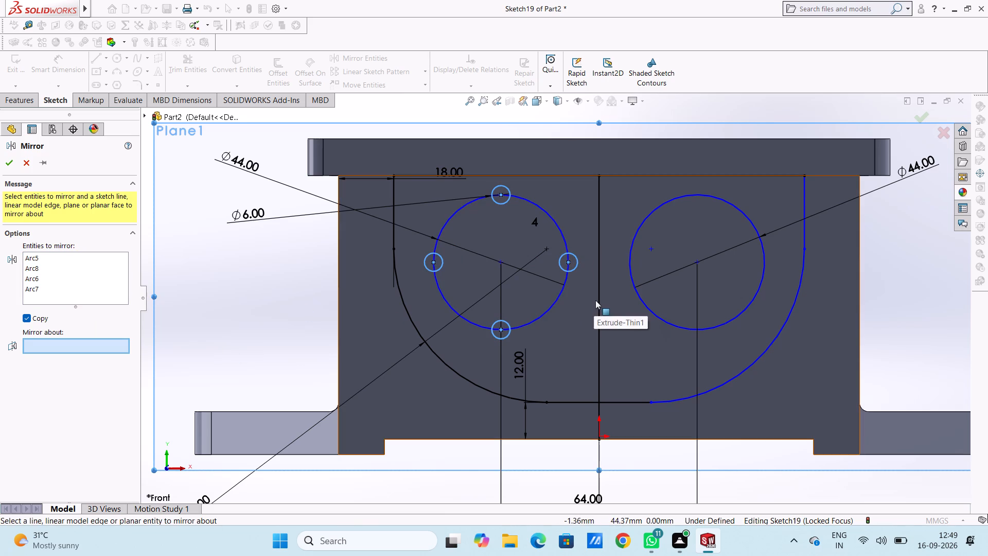
pyautogui.click(601, 303)
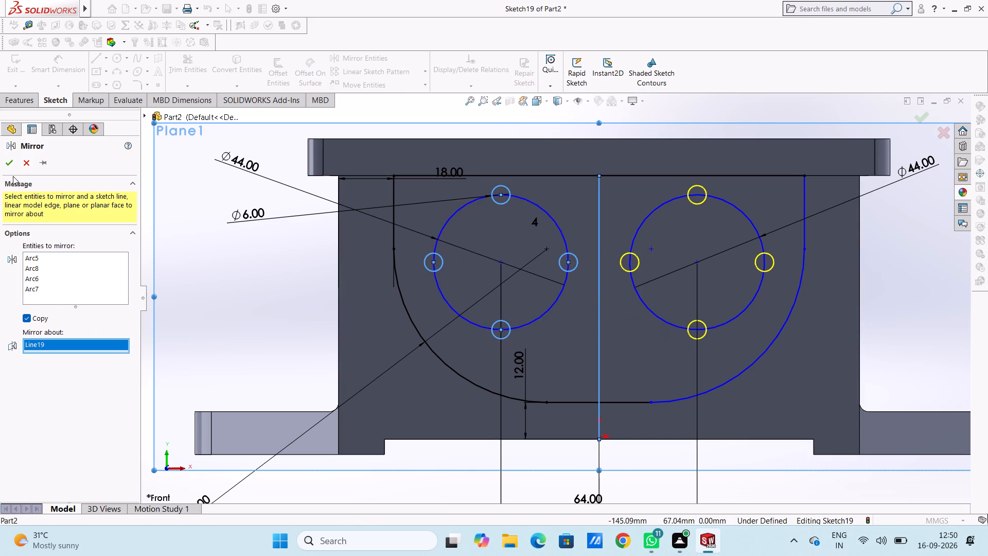
pyautogui.click(8, 165)
pyautogui.click(245, 269)
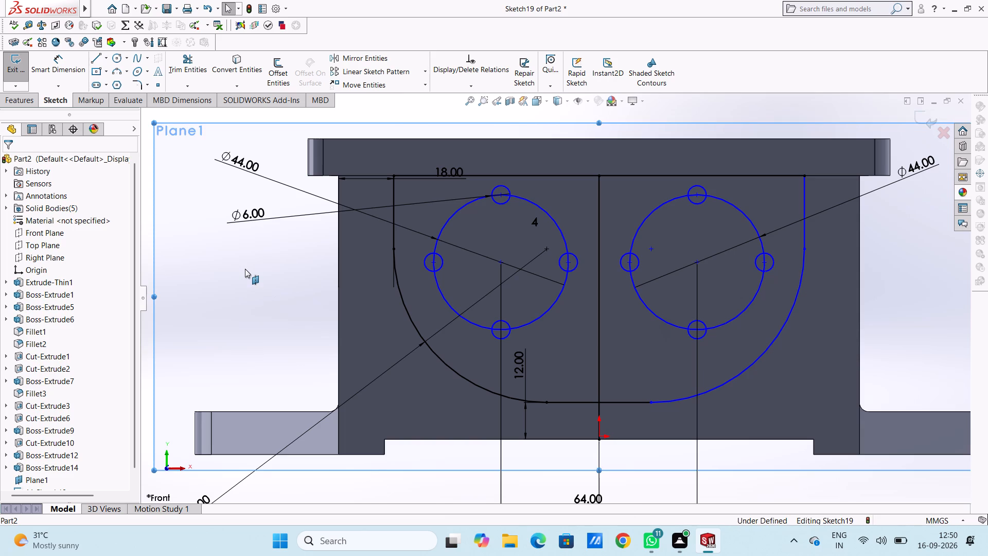
# Delete both 44 mm circles from the sketch, leaving the small patterned circles.
pyautogui.scroll(2, 245, 269)
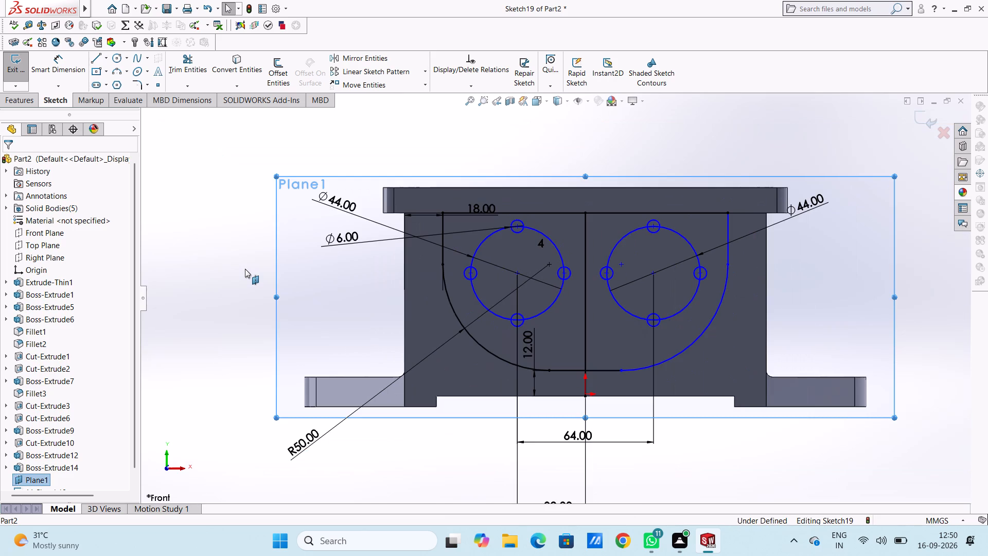
pyautogui.click(479, 246)
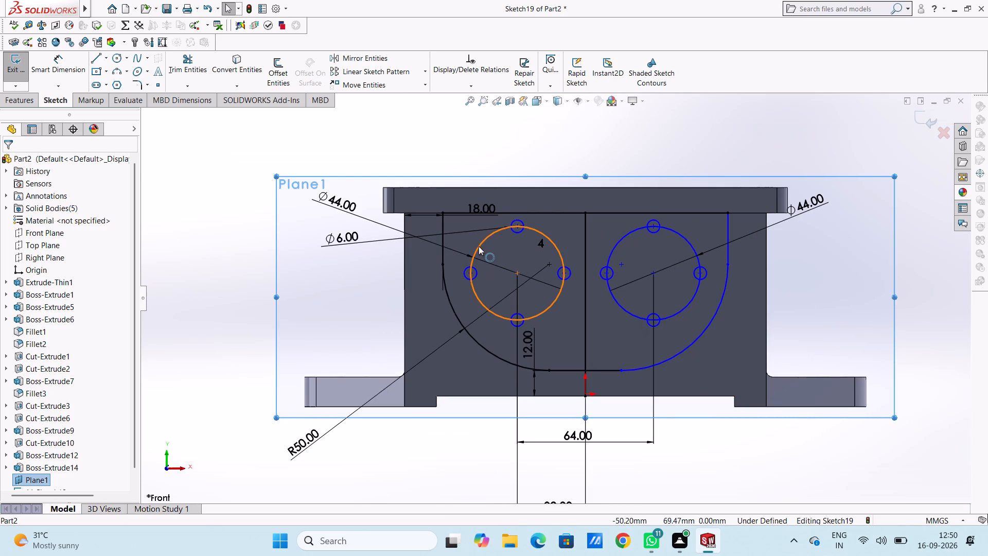
pyautogui.press('Delete')
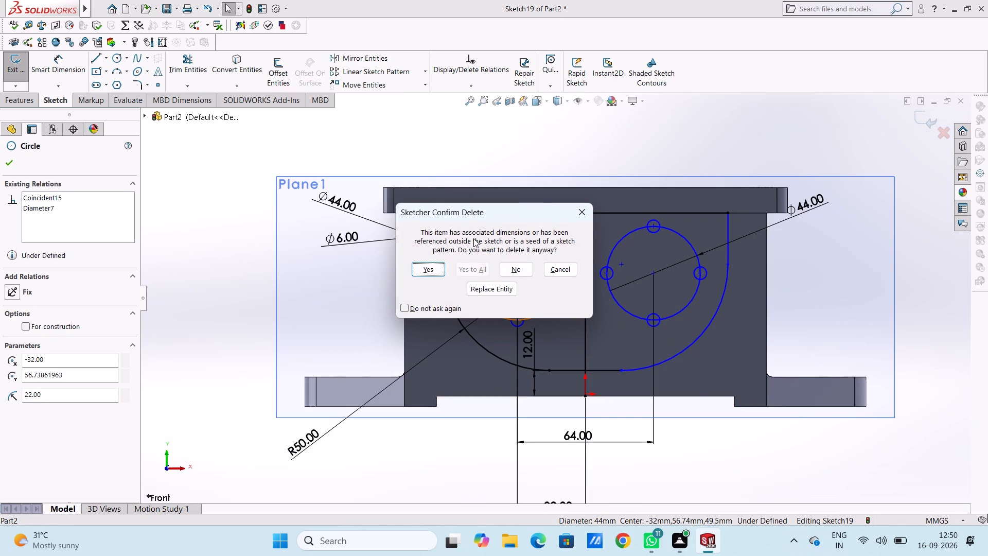
pyautogui.click(432, 276)
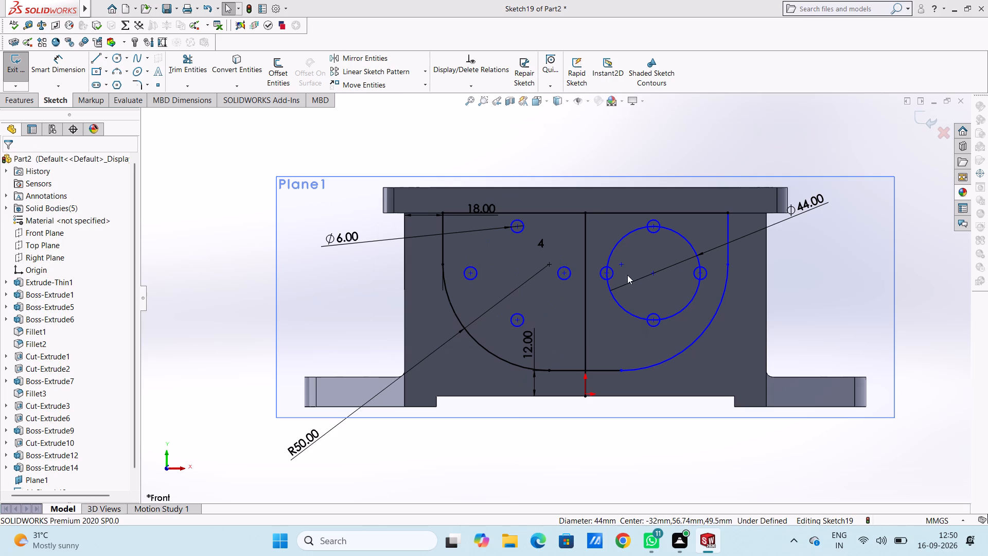
pyautogui.click(628, 236)
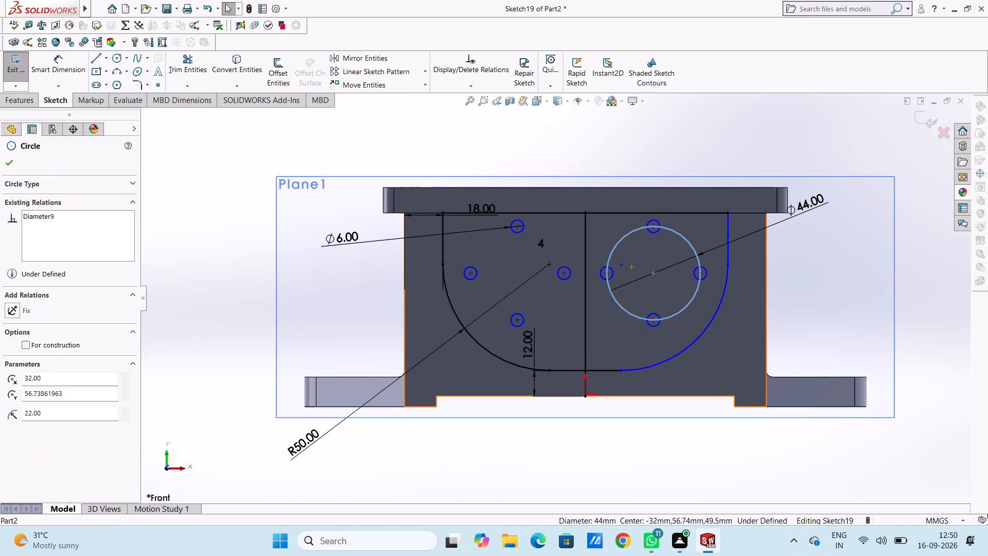
pyautogui.press('Delete')
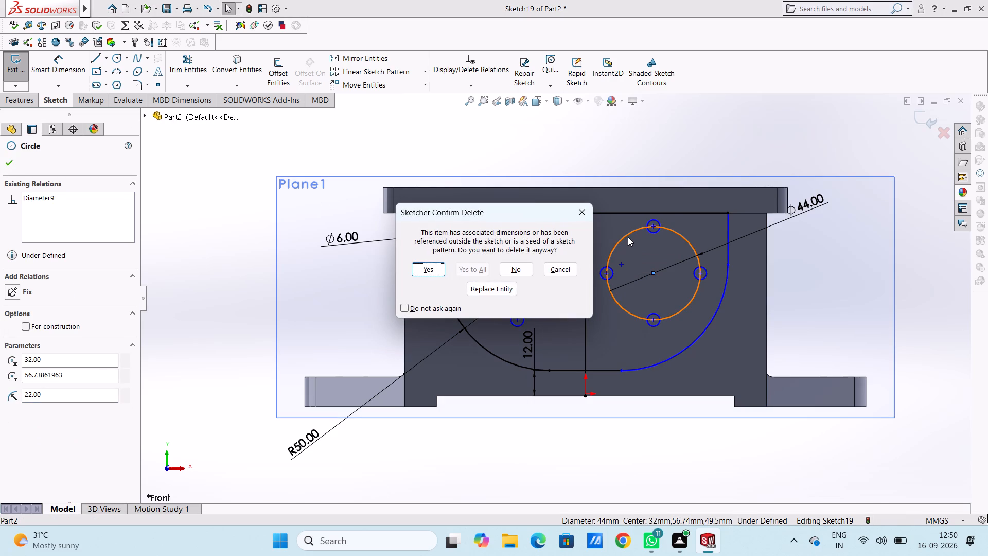
pyautogui.click(440, 273)
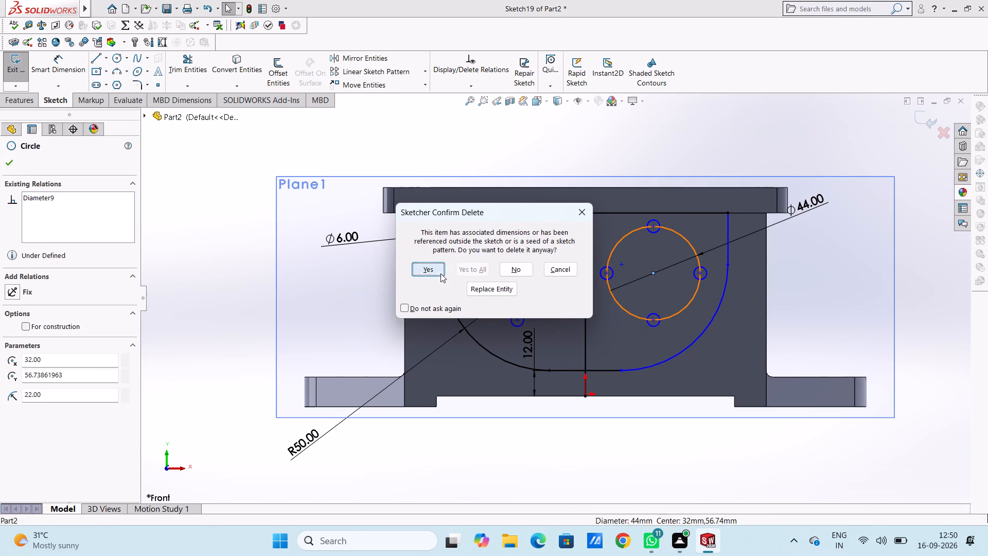
pyautogui.click(636, 131)
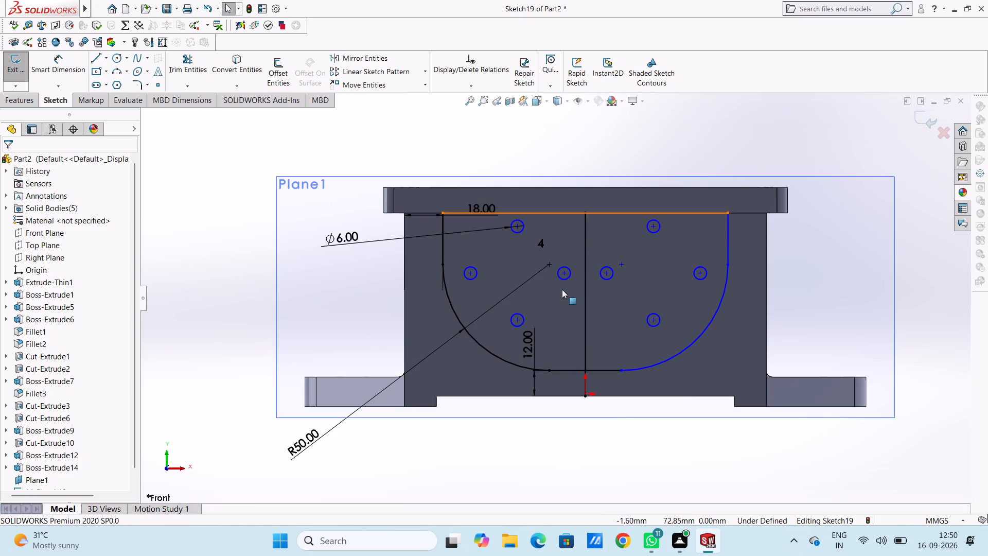
# Draw a circle of 14 mm radius centred among the left group of four small circles.
pyautogui.scroll(-2, 561, 288)
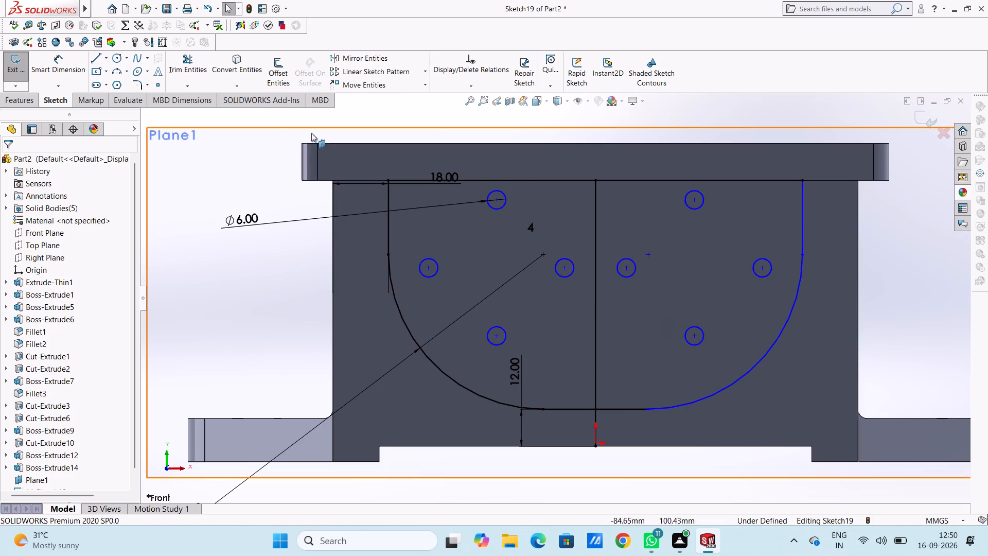
pyautogui.click(118, 58)
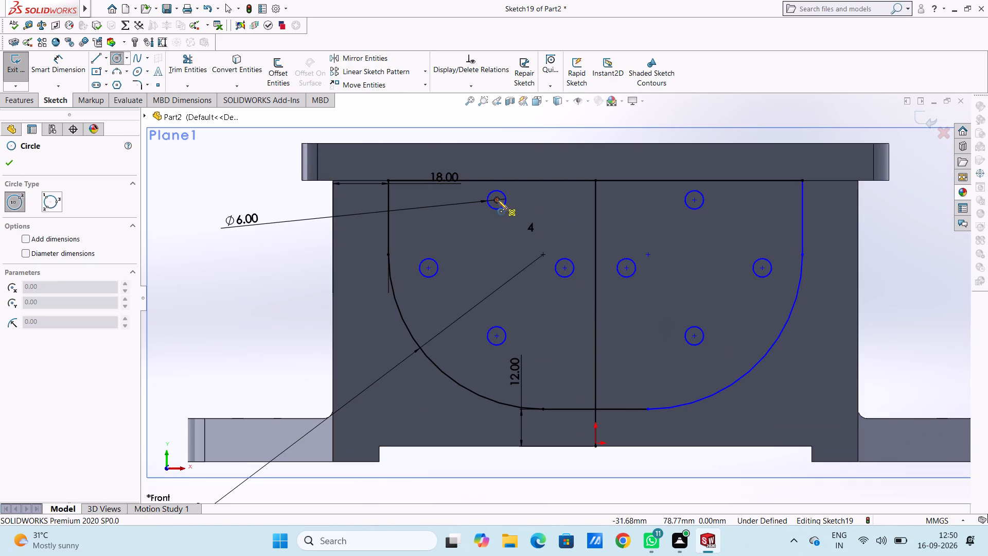
pyautogui.click(498, 268)
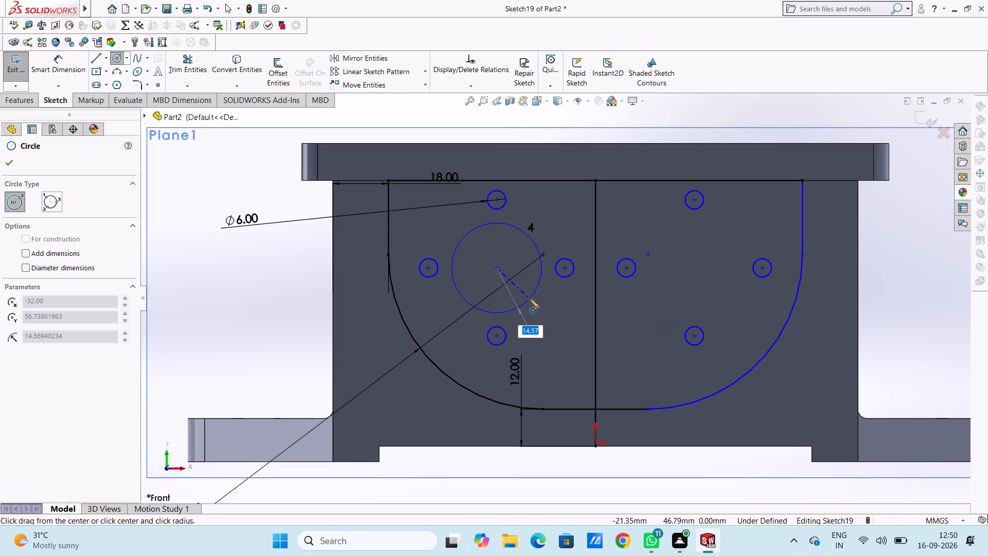
pyautogui.write('14')
pyautogui.press('Return')
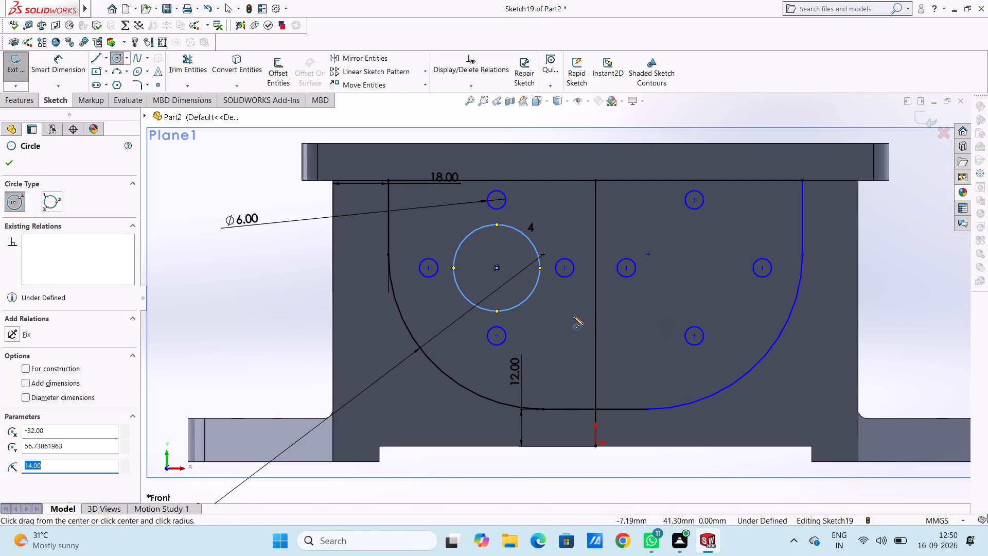
# Dimension the large circle among the left group of small circles with a 28 mm diameter.
pyautogui.press('Escape')
pyautogui.press('Escape')
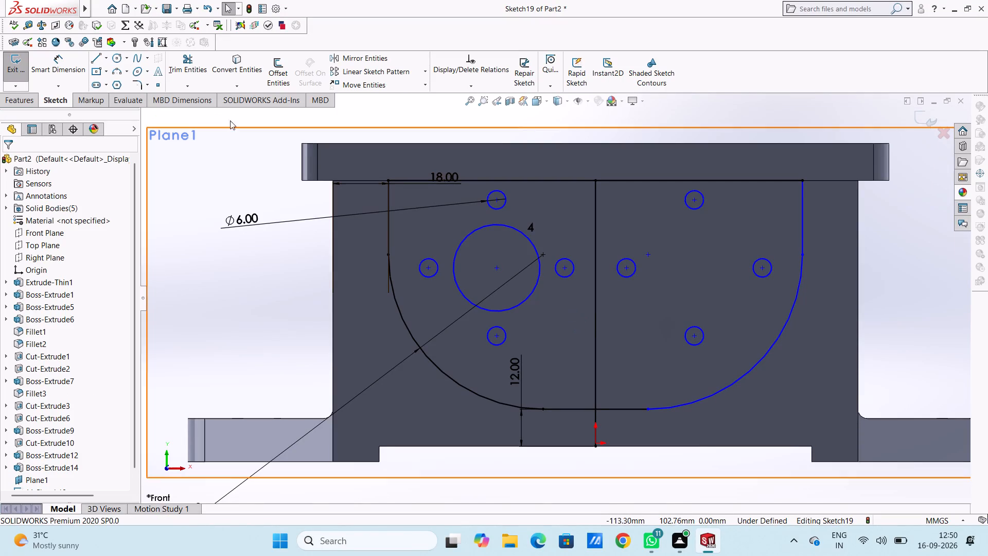
pyautogui.click(81, 71)
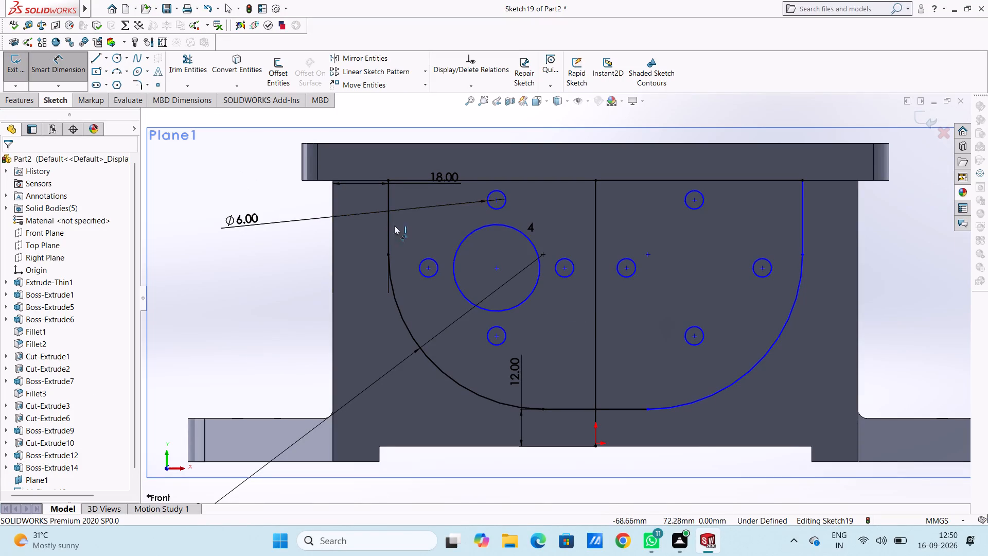
pyautogui.click(462, 243)
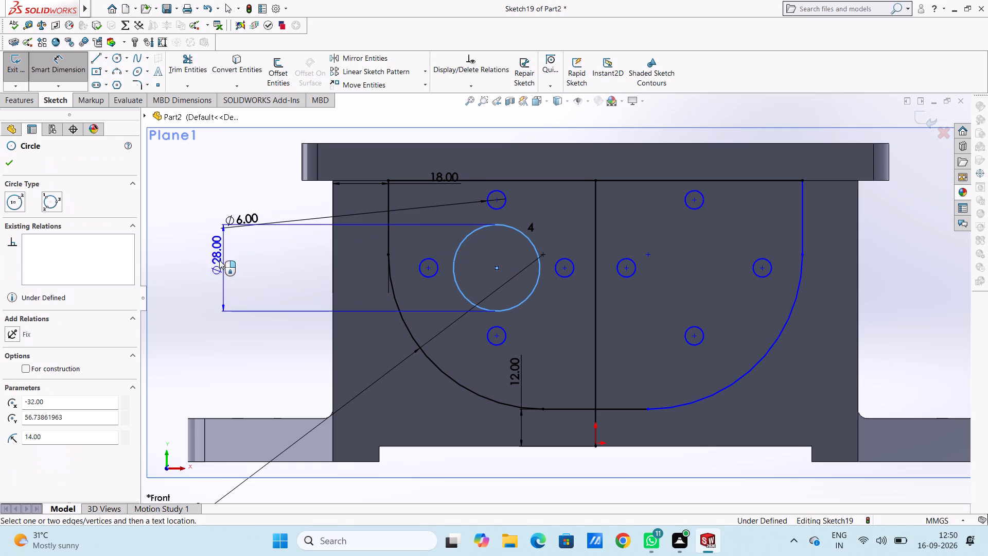
pyautogui.click(196, 327)
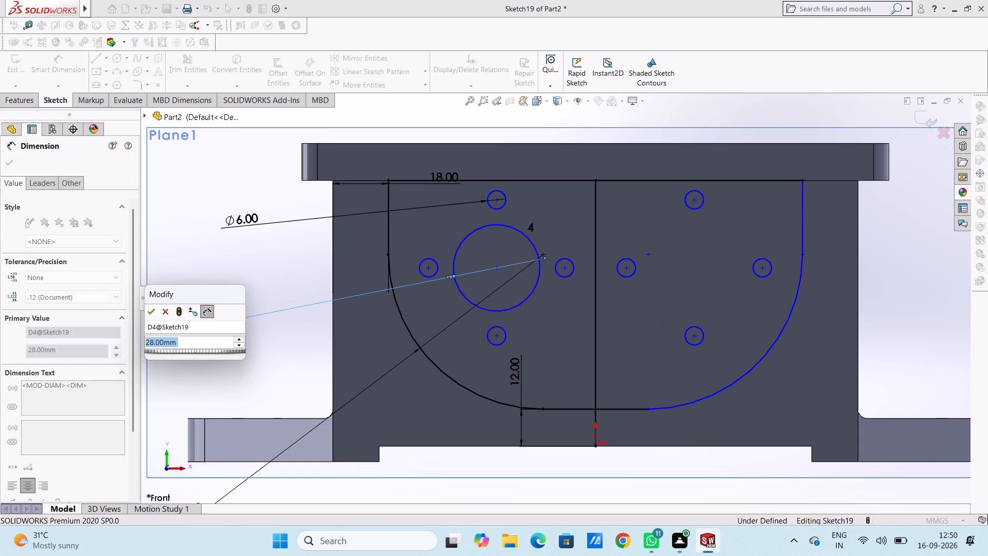
pyautogui.press('Return')
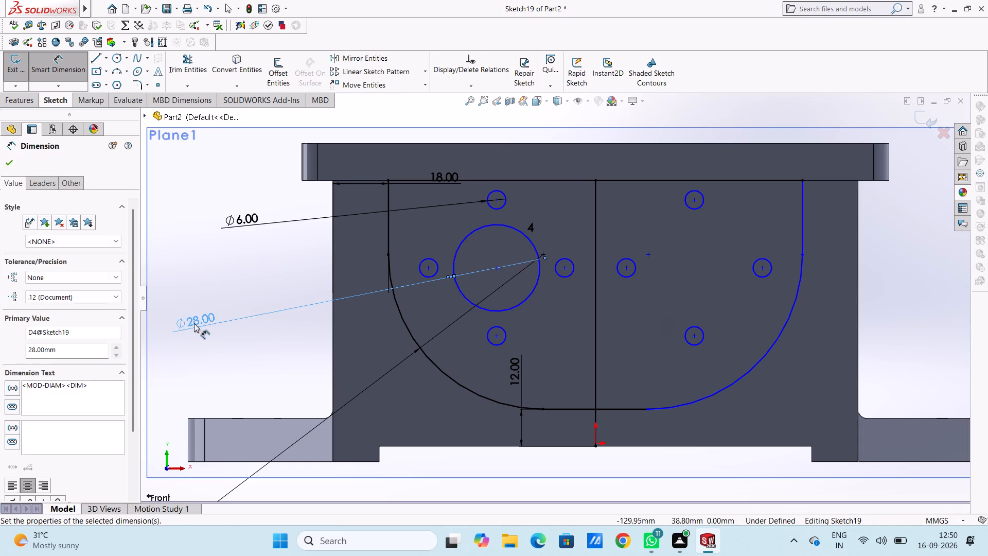
pyautogui.click(272, 255)
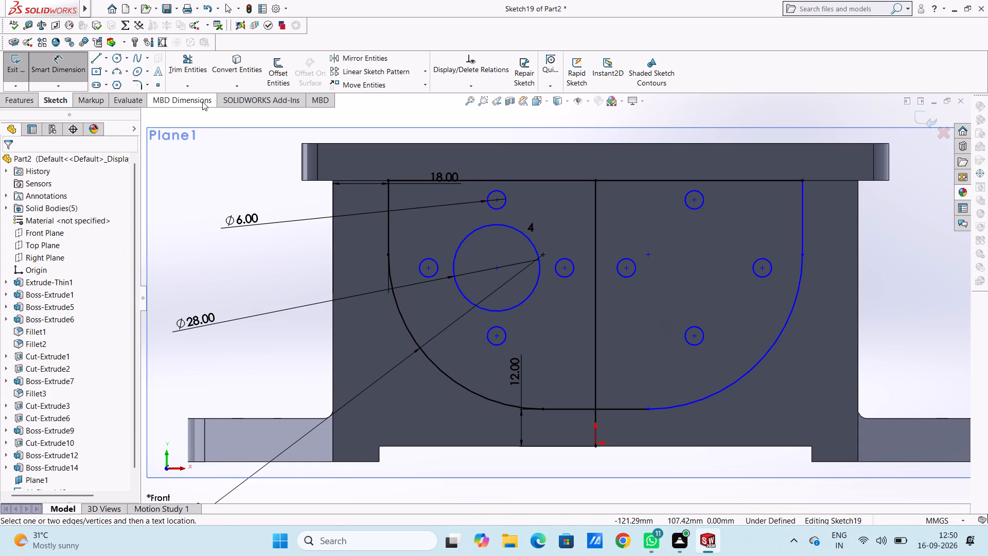
# Mirror the 28 mm circle about the vertical centre line, keeping the original.
pyautogui.click(392, 58)
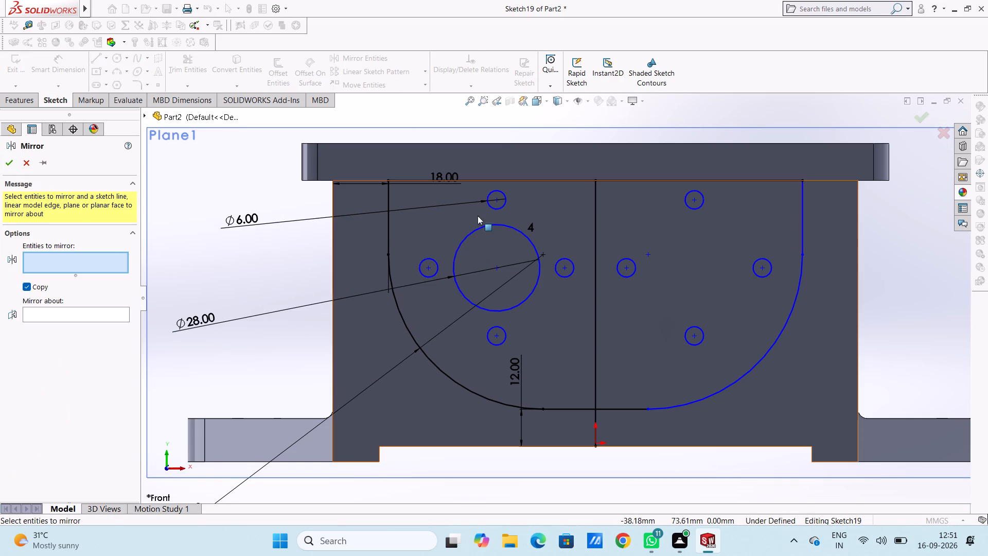
pyautogui.click(484, 229)
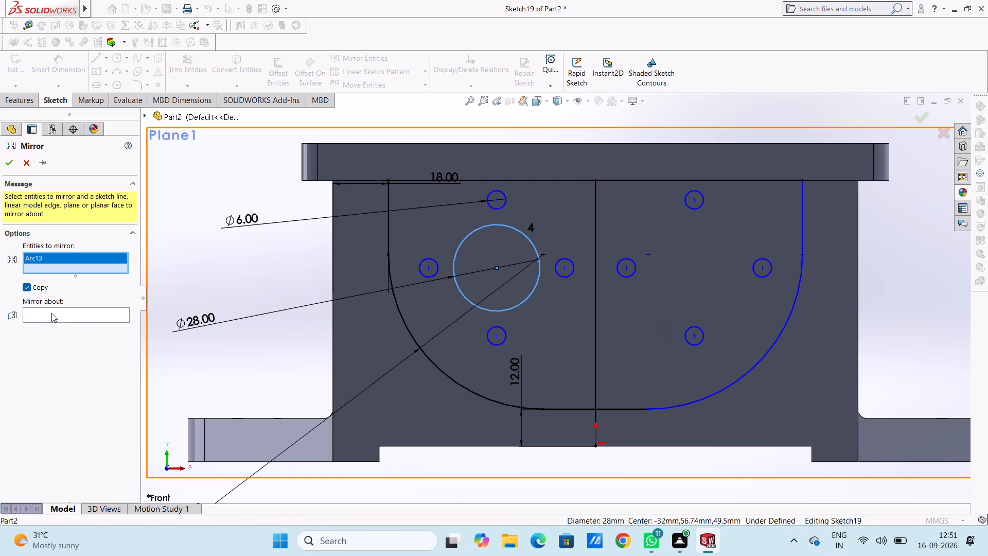
pyautogui.click(52, 314)
pyautogui.click(594, 346)
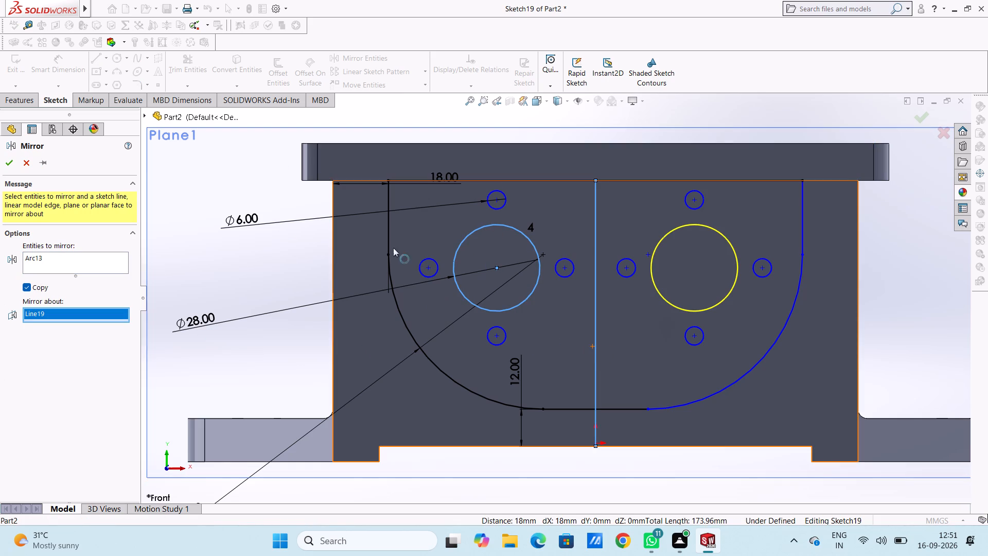
pyautogui.click(10, 161)
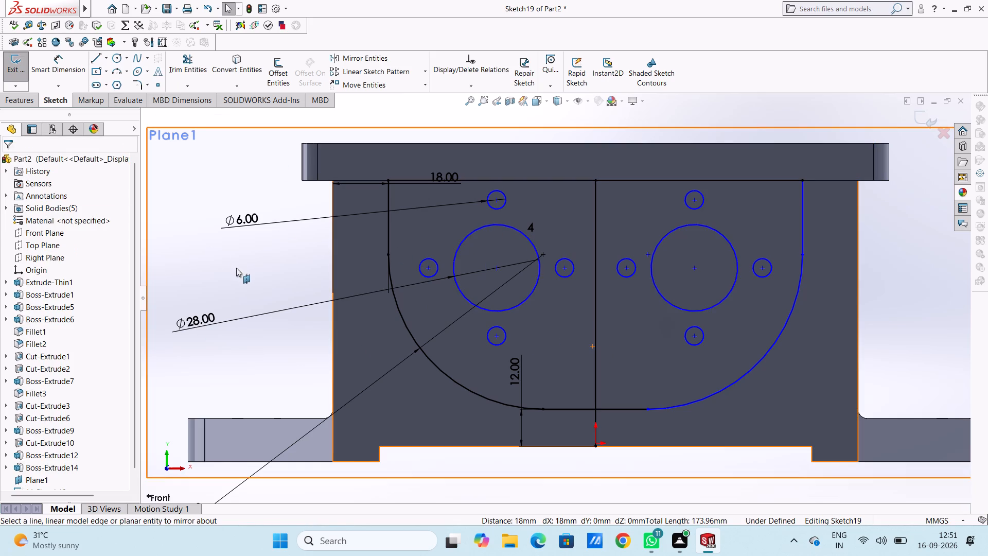
pyautogui.click(237, 268)
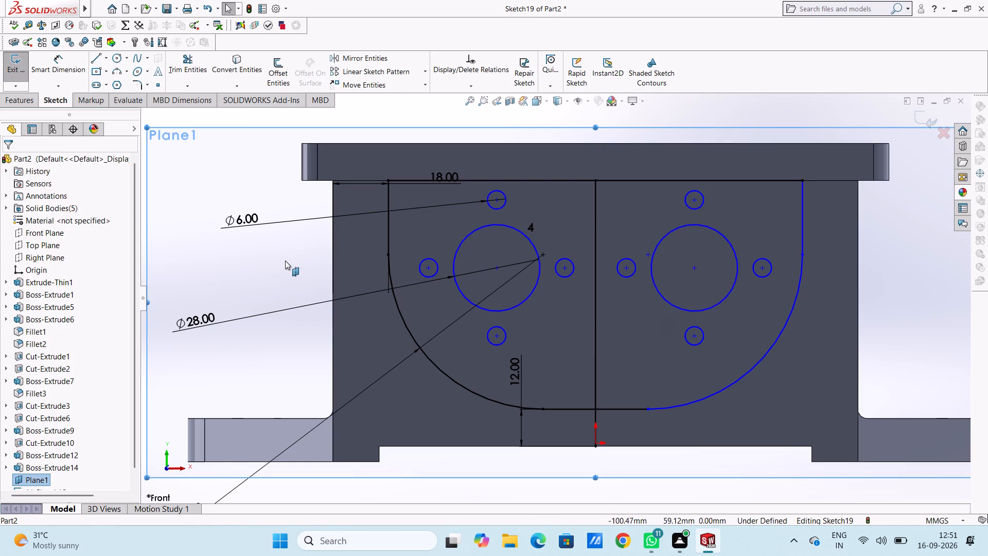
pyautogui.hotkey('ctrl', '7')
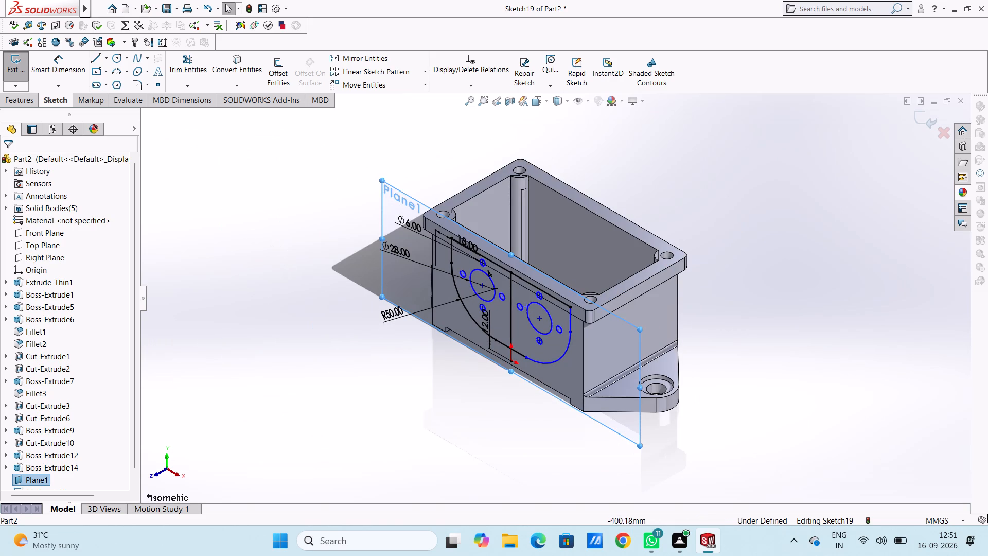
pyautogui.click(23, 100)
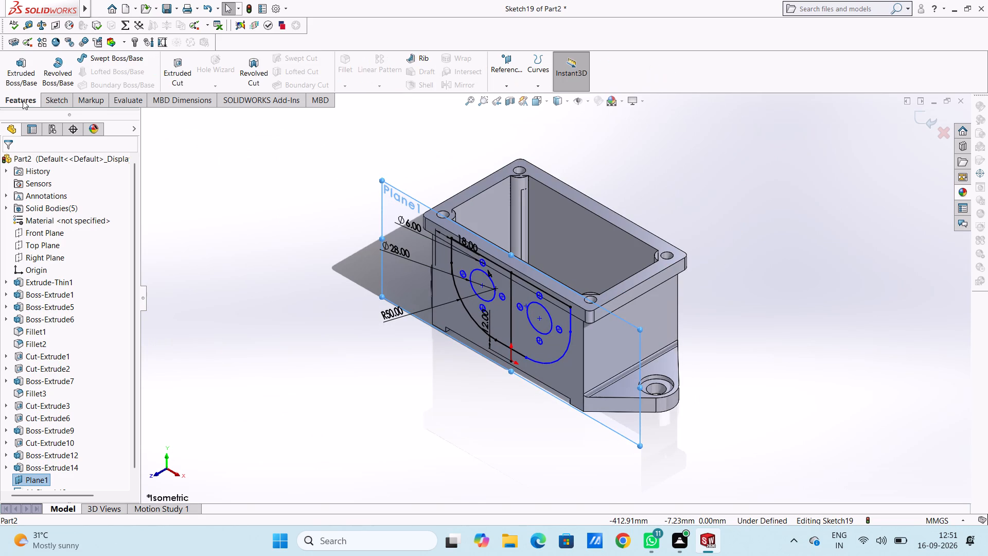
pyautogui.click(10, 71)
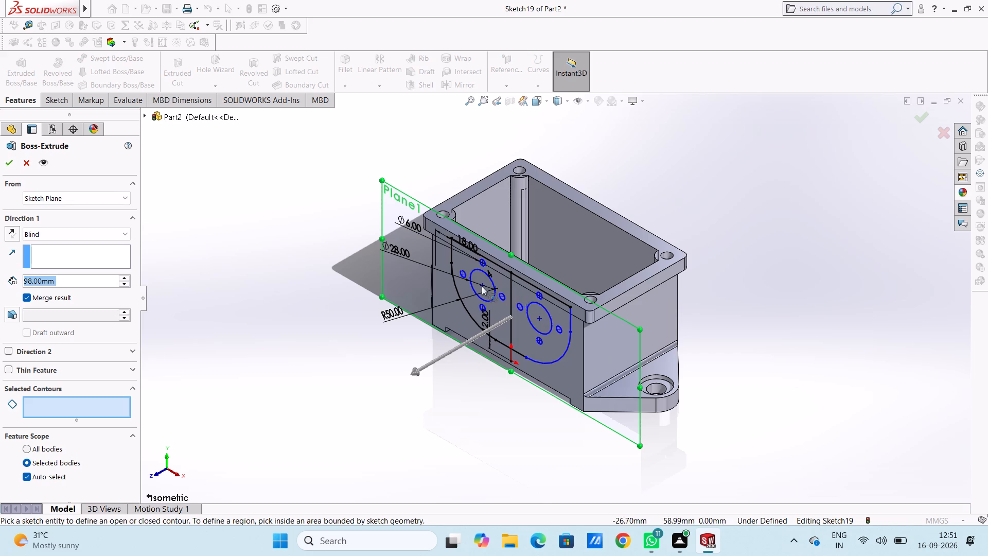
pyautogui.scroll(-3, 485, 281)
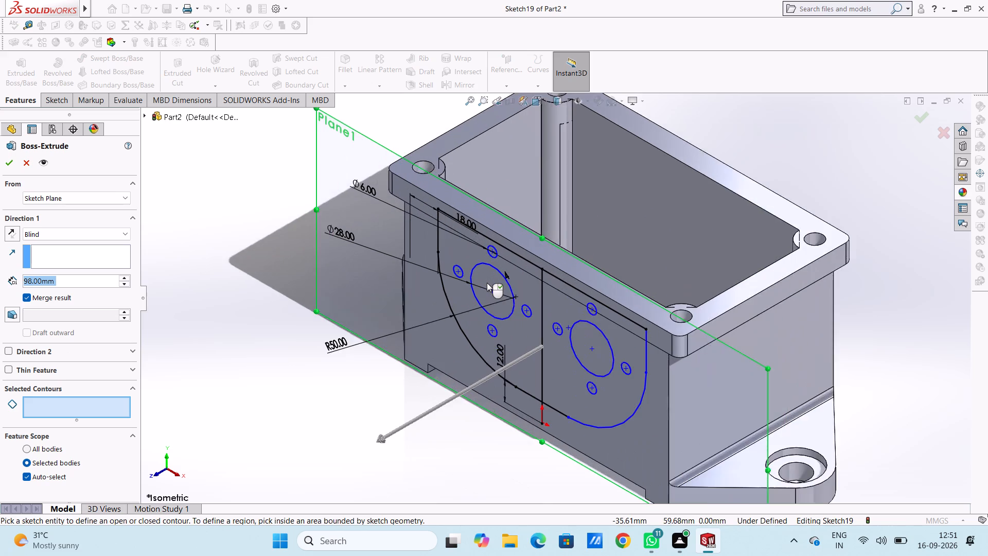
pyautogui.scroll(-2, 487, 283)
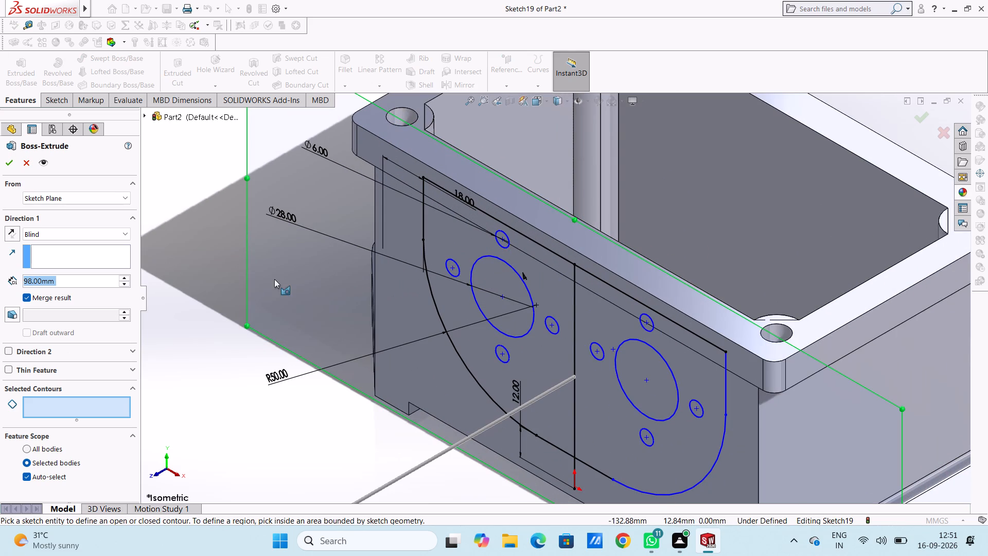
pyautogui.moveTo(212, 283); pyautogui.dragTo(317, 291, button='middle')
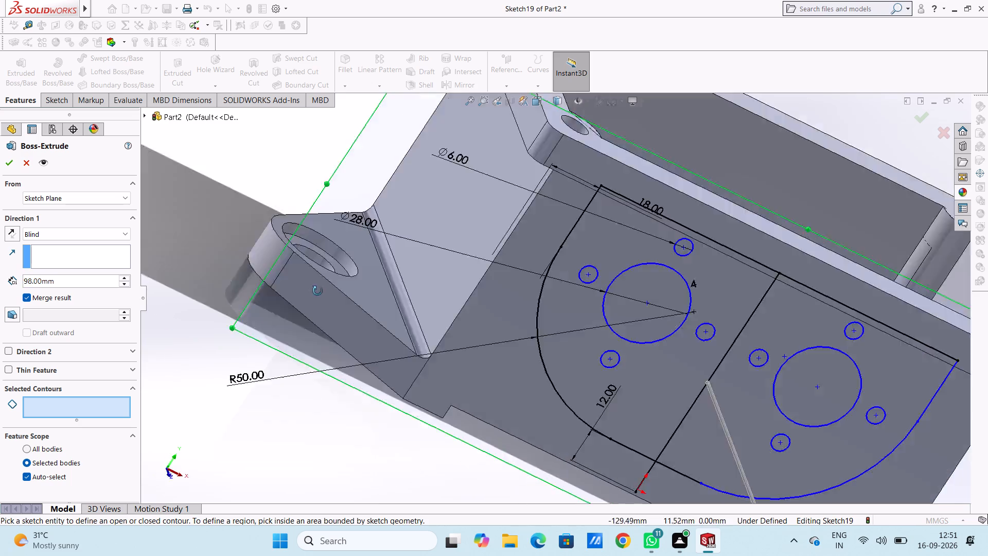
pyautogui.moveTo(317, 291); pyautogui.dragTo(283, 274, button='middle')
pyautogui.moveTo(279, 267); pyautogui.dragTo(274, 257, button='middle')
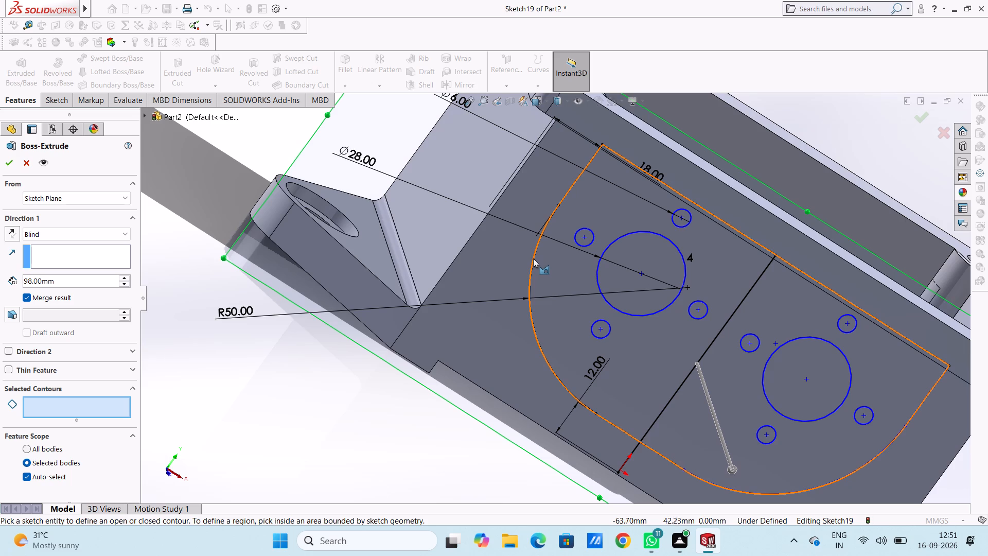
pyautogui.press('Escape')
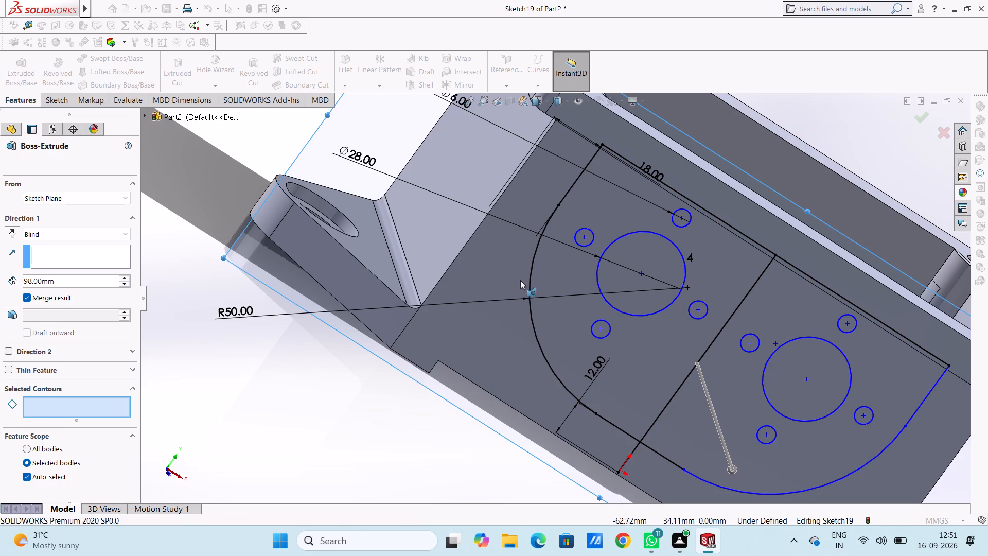
# Delete the vertical centre line that divides the U-shaped profile in the sketch.
pyautogui.click(680, 390)
pyautogui.press('Delete')
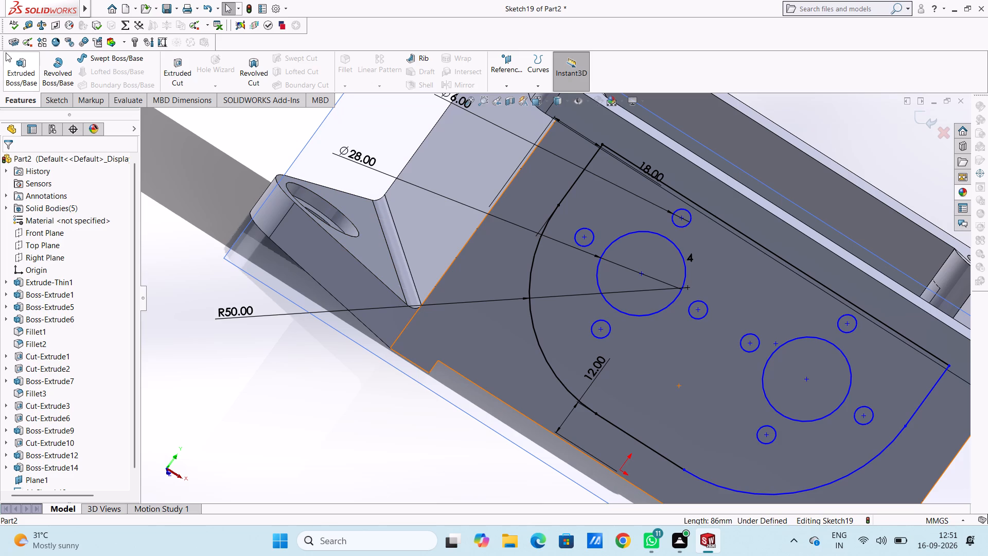
# Extrude the U-shaped profile with its circular holes 18 mm using the Mid Plane end condition, merging the result.
pyautogui.click(14, 67)
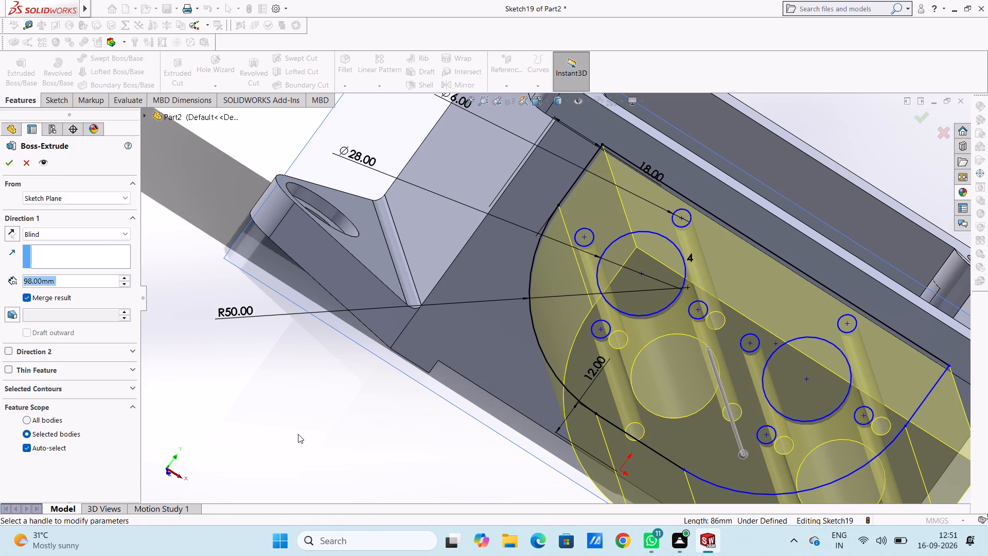
pyautogui.moveTo(298, 433); pyautogui.dragTo(283, 374, button='middle')
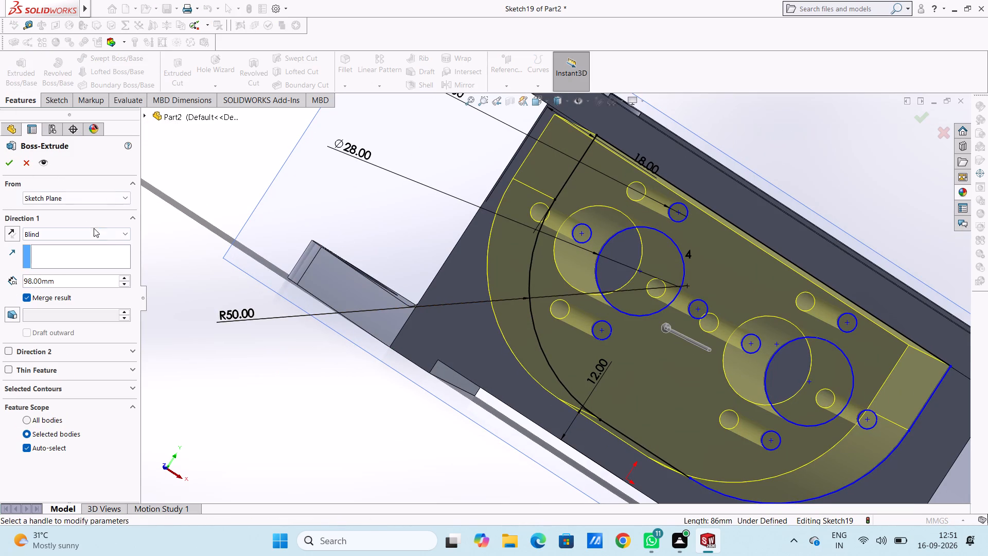
pyautogui.click(126, 231)
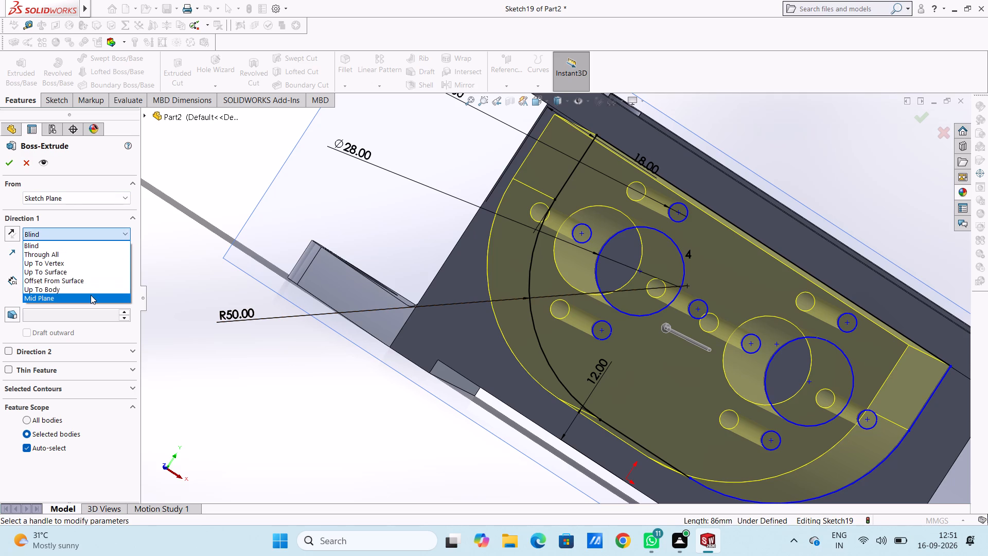
pyautogui.click(91, 297)
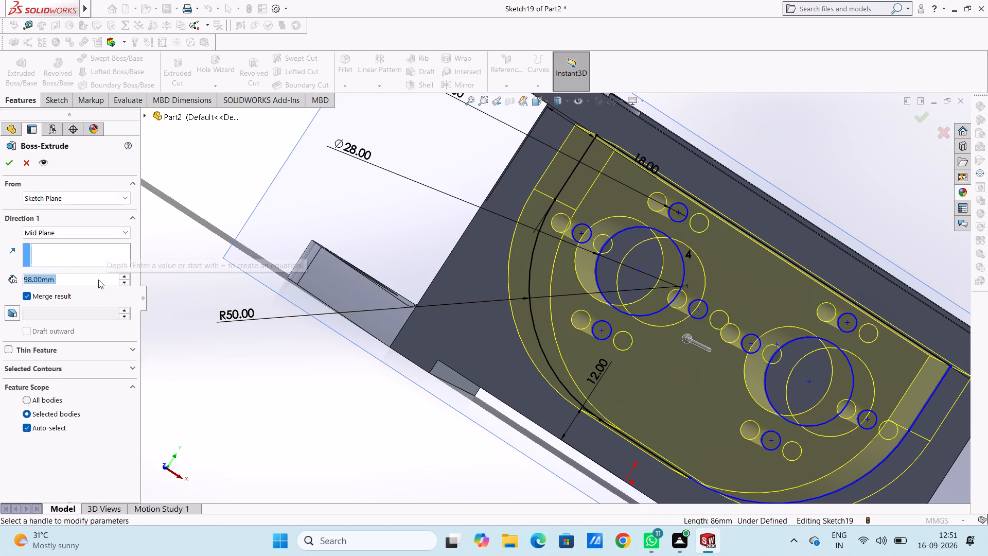
pyautogui.write('18')
pyautogui.press('Return')
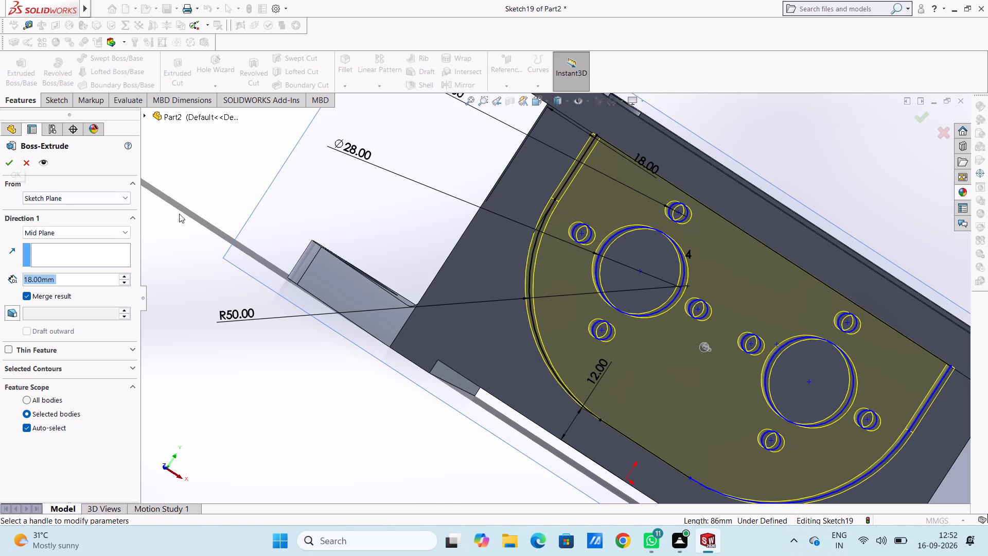
pyautogui.moveTo(229, 172); pyautogui.dragTo(203, 183, button='middle')
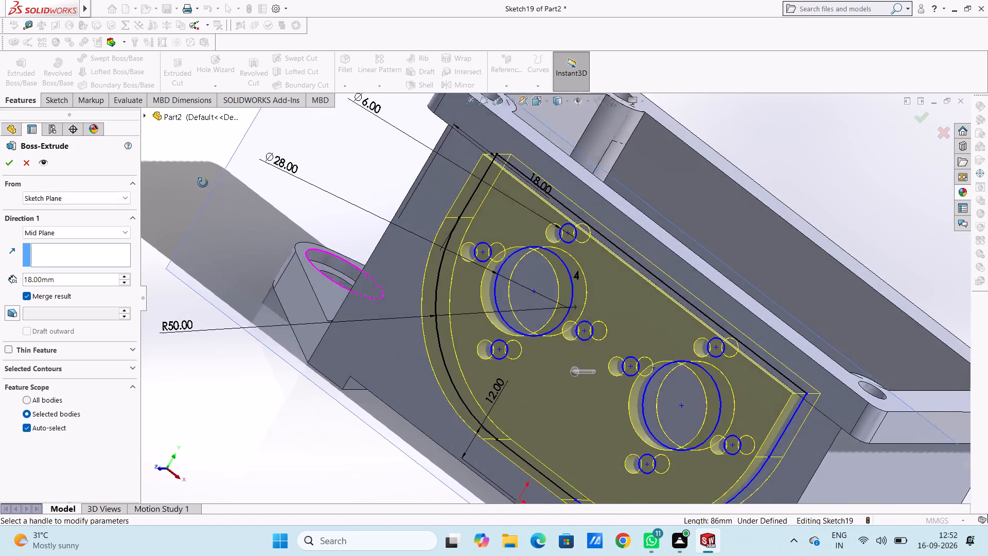
pyautogui.moveTo(203, 183); pyautogui.dragTo(139, 188, button='middle')
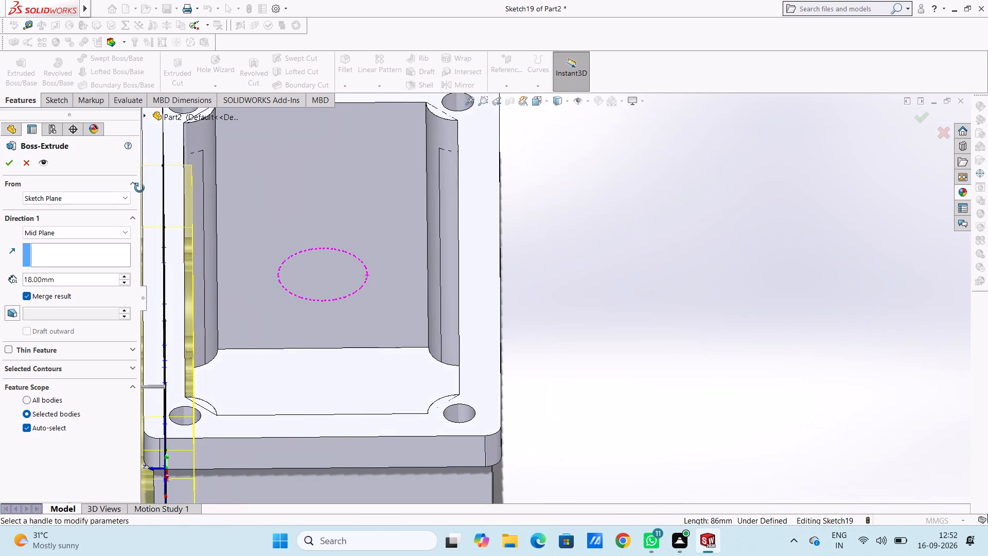
pyautogui.moveTo(139, 188); pyautogui.dragTo(177, 200, button='middle')
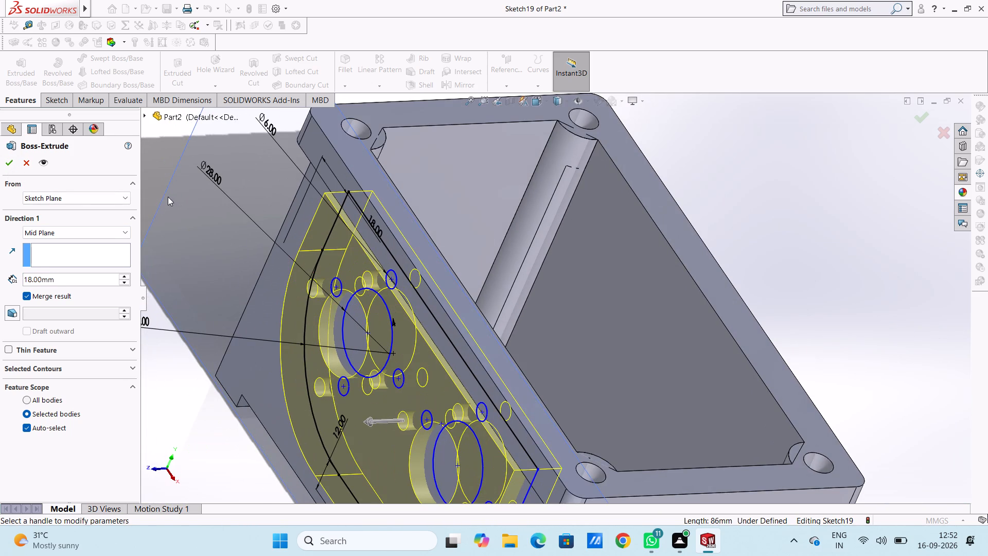
pyautogui.click(10, 164)
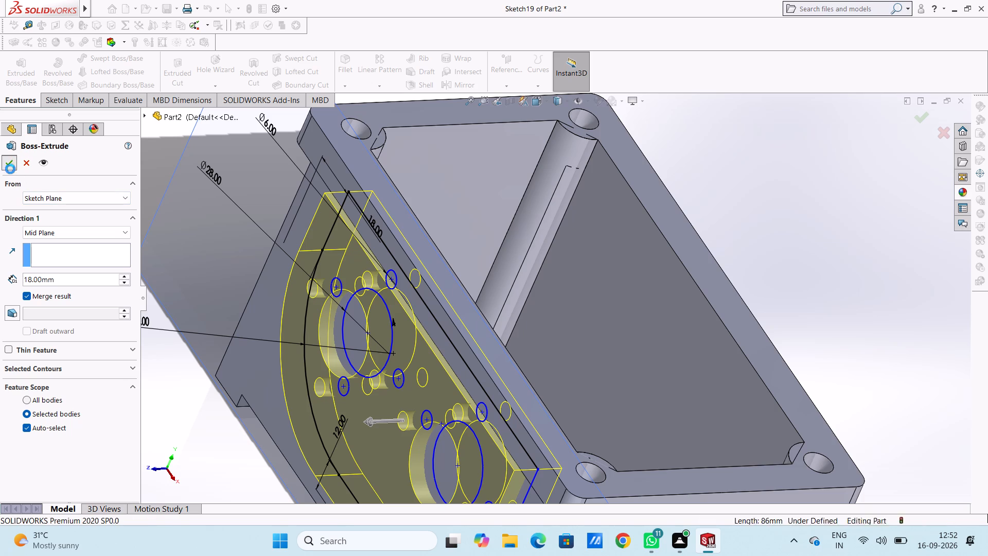
pyautogui.click(162, 171)
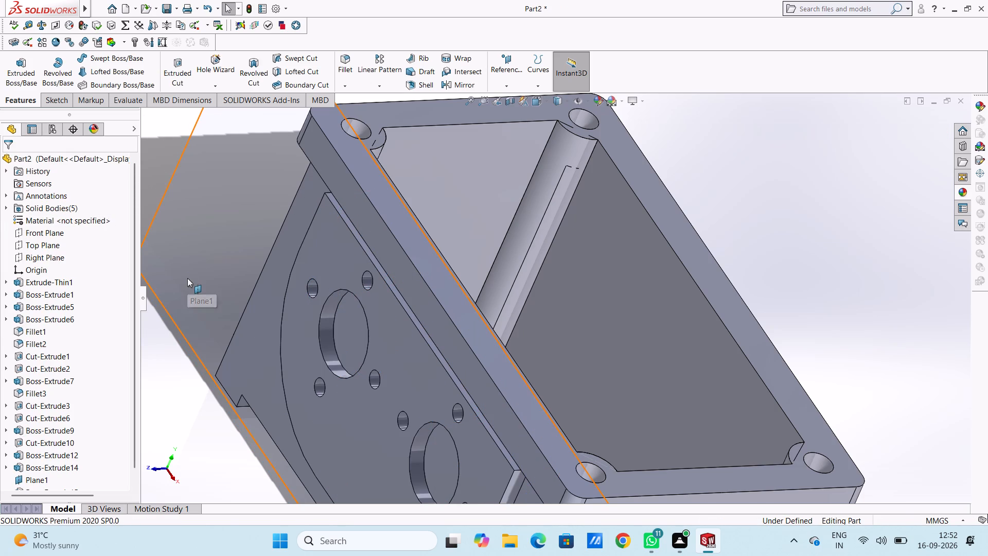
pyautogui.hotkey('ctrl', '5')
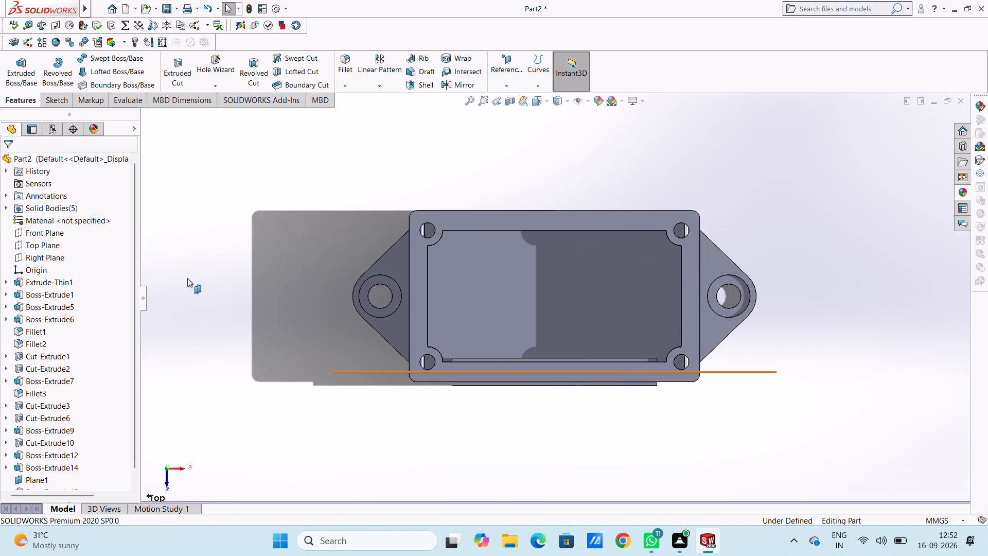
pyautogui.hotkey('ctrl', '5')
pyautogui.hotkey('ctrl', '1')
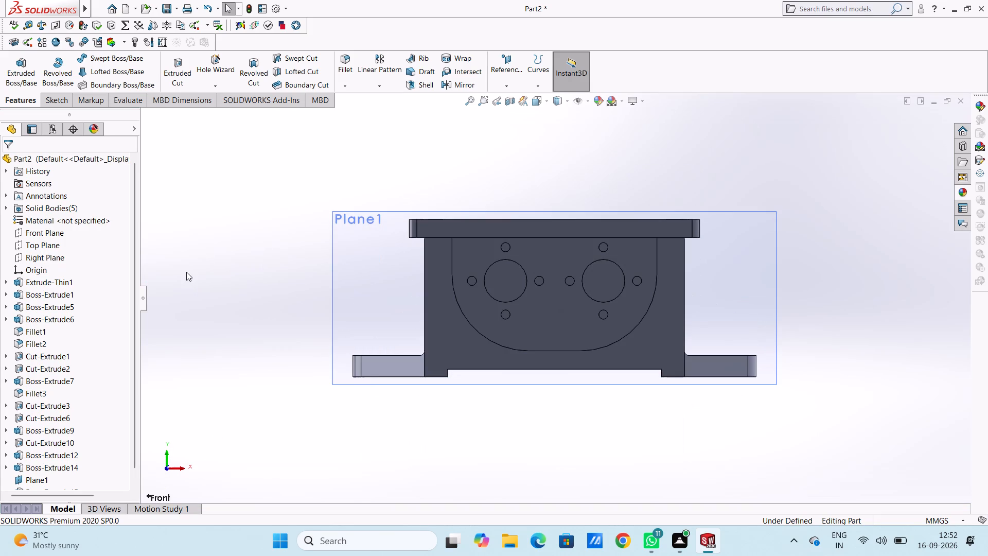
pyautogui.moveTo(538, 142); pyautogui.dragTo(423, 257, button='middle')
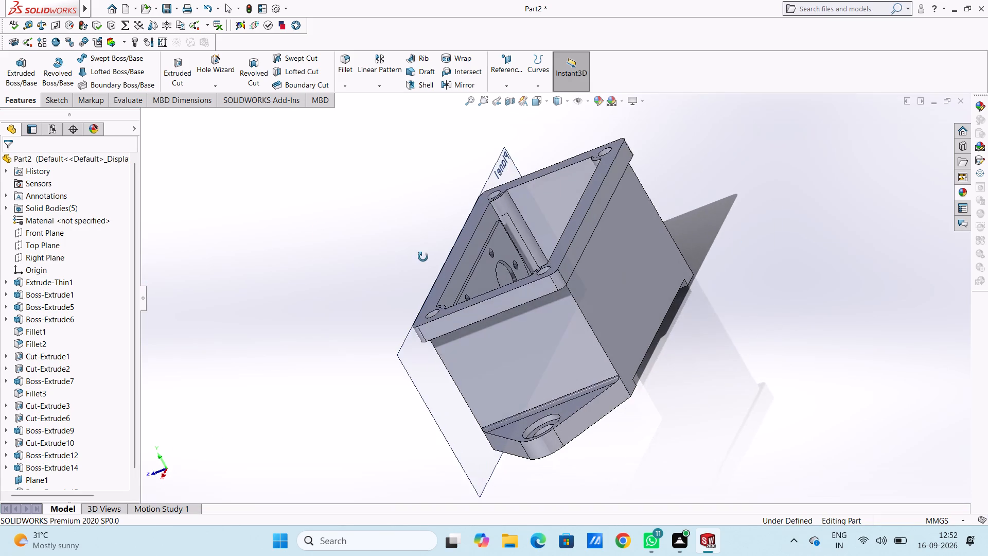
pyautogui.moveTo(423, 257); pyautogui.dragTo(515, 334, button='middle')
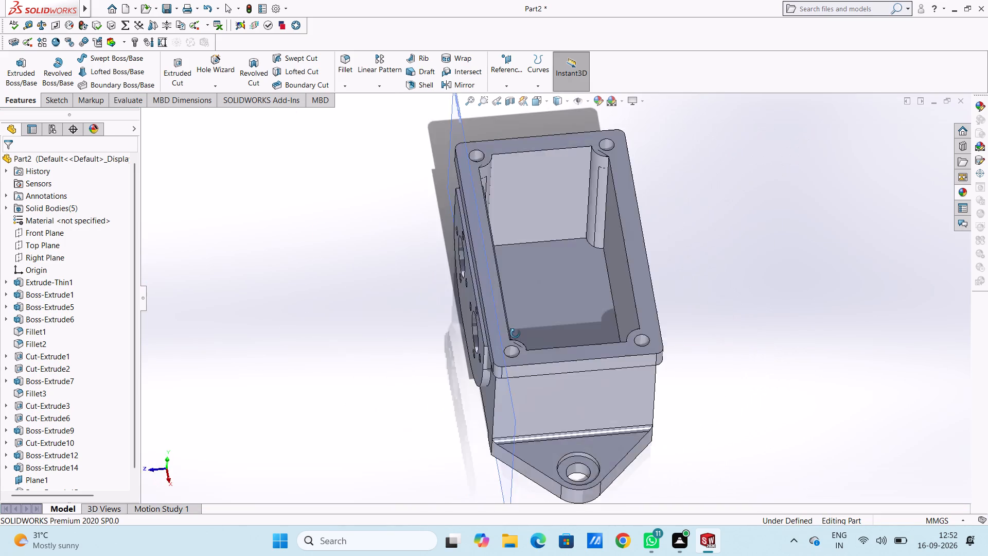
# Hide the offset reference plane Plane1 in front of the housing.
pyautogui.moveTo(515, 334); pyautogui.dragTo(534, 320, button='middle')
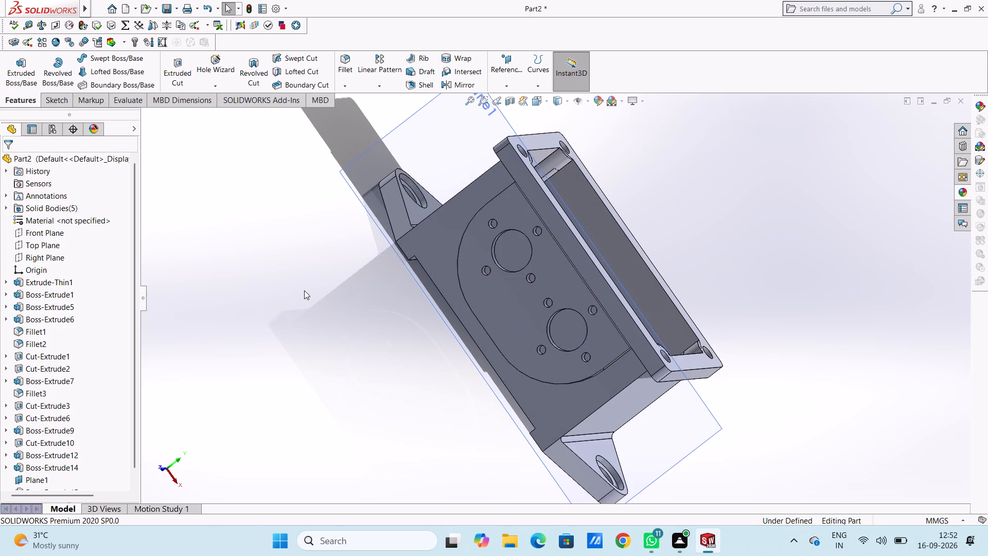
pyautogui.press('Escape')
pyautogui.press('Escape')
pyautogui.hotkey('ctrl', '1')
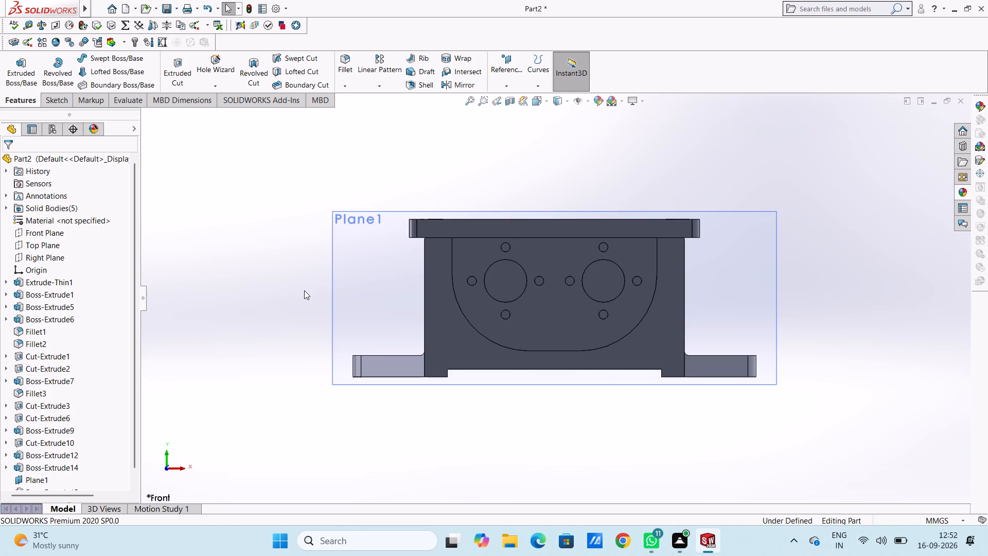
pyautogui.click(39, 479)
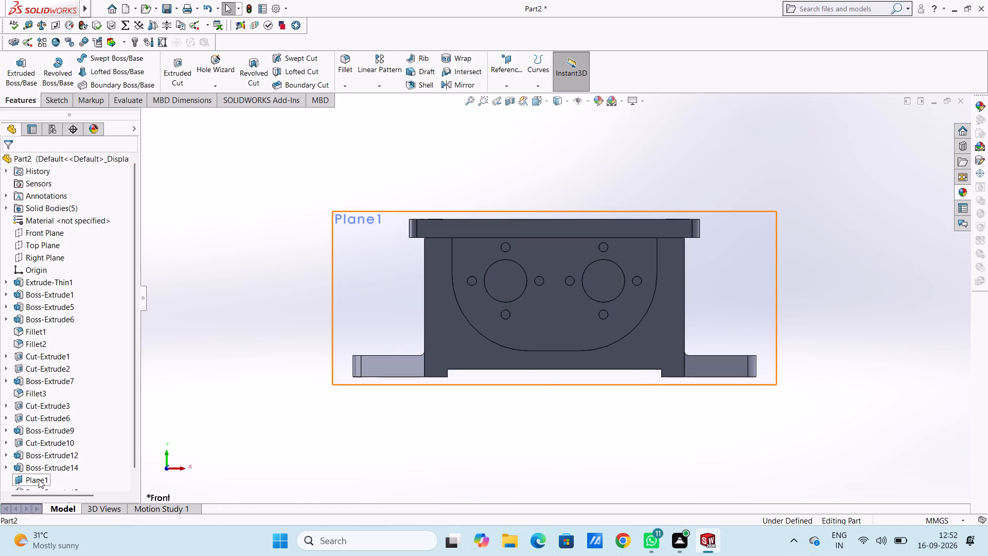
pyautogui.click(63, 464)
pyautogui.click(264, 470)
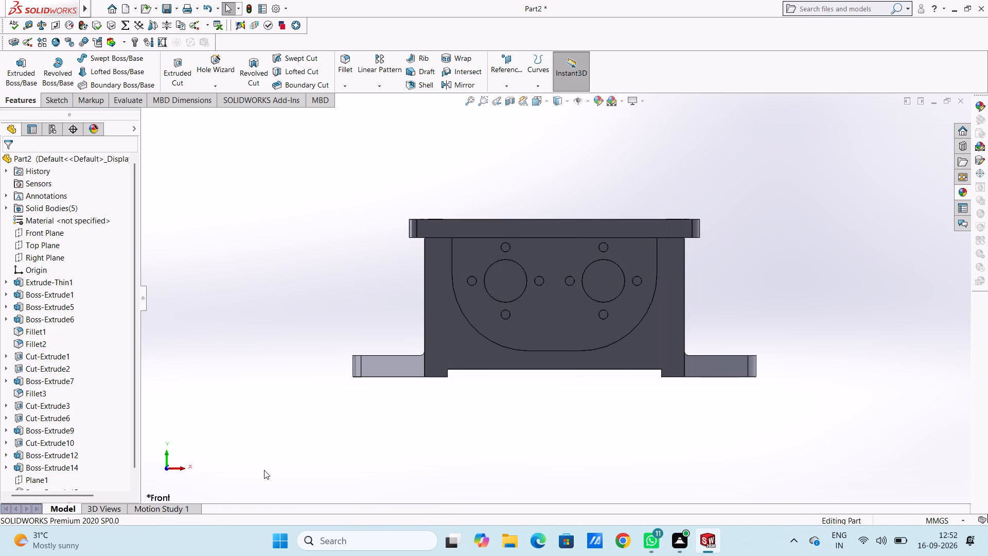
# Start a sketch on the housing wall face inside the left bore and draw a concentric circle of 14 mm radius matching the bore.
pyautogui.scroll(-2, 628, 267)
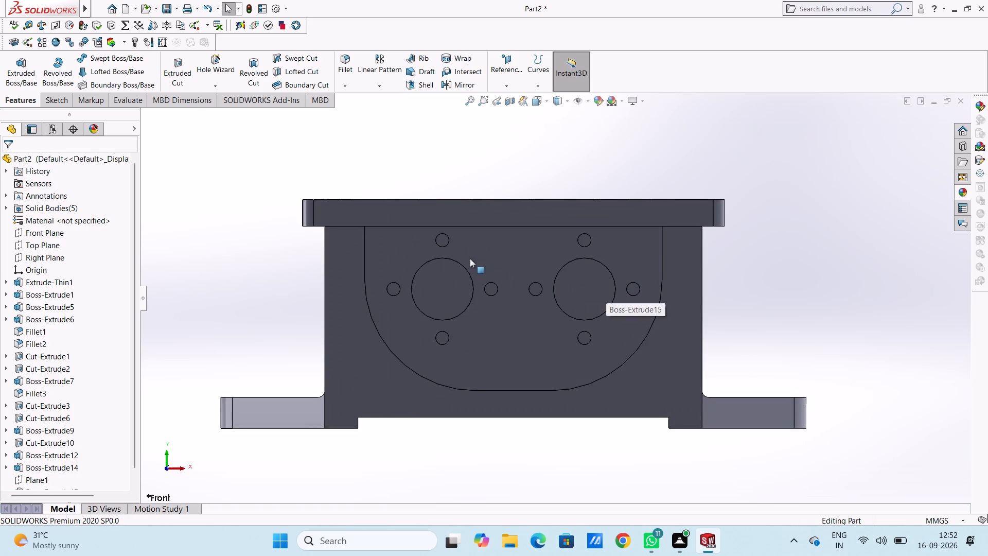
pyautogui.click(445, 289)
pyautogui.click(489, 257)
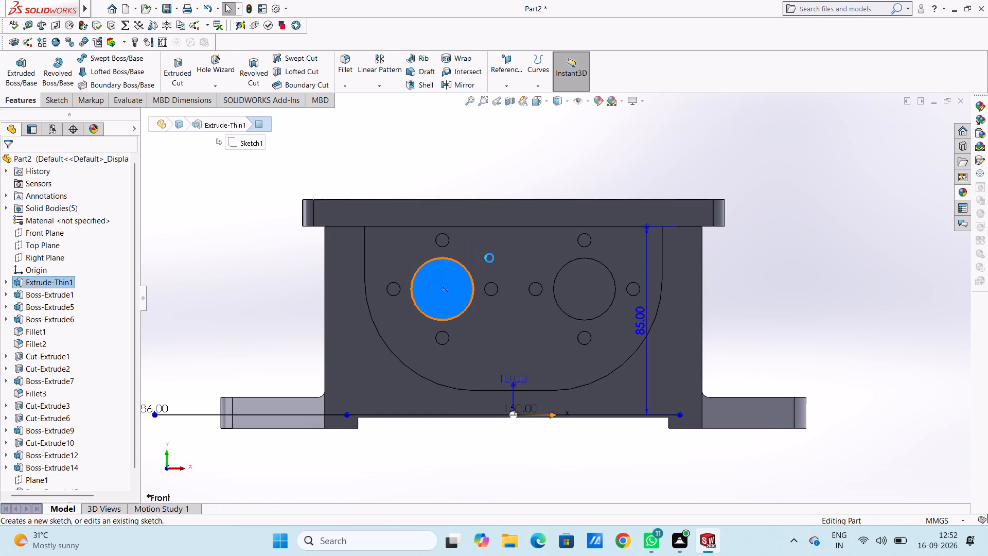
pyautogui.click(204, 260)
pyautogui.click(117, 56)
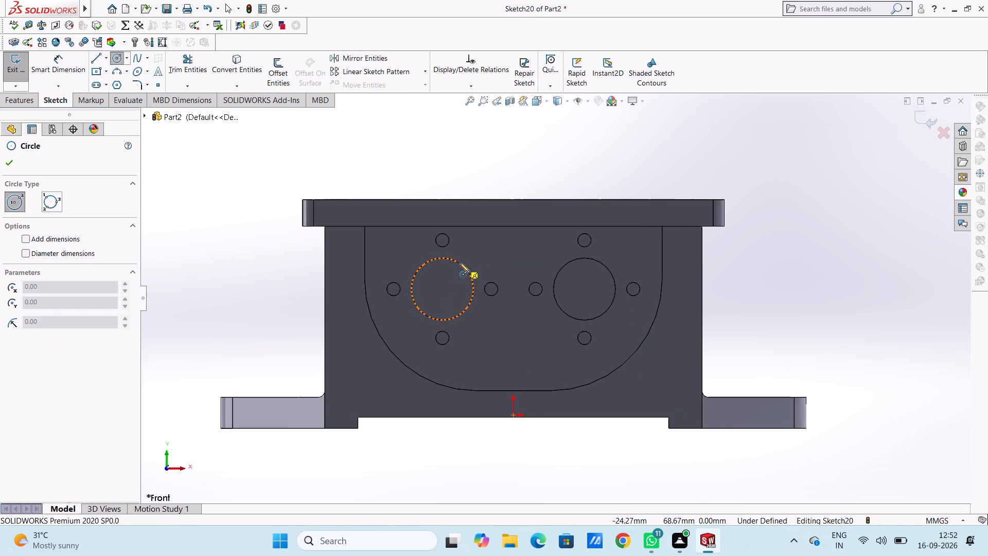
pyautogui.click(442, 289)
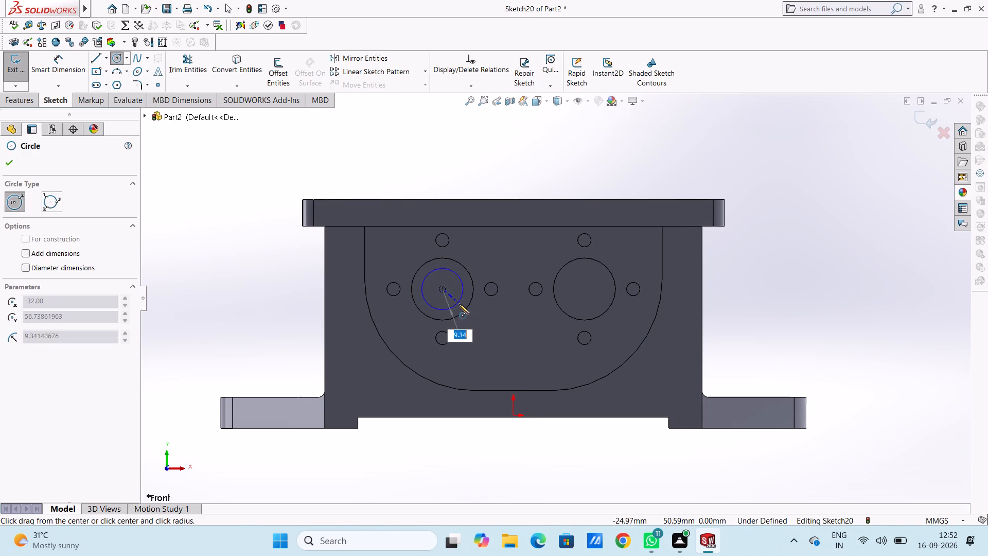
pyautogui.click(463, 309)
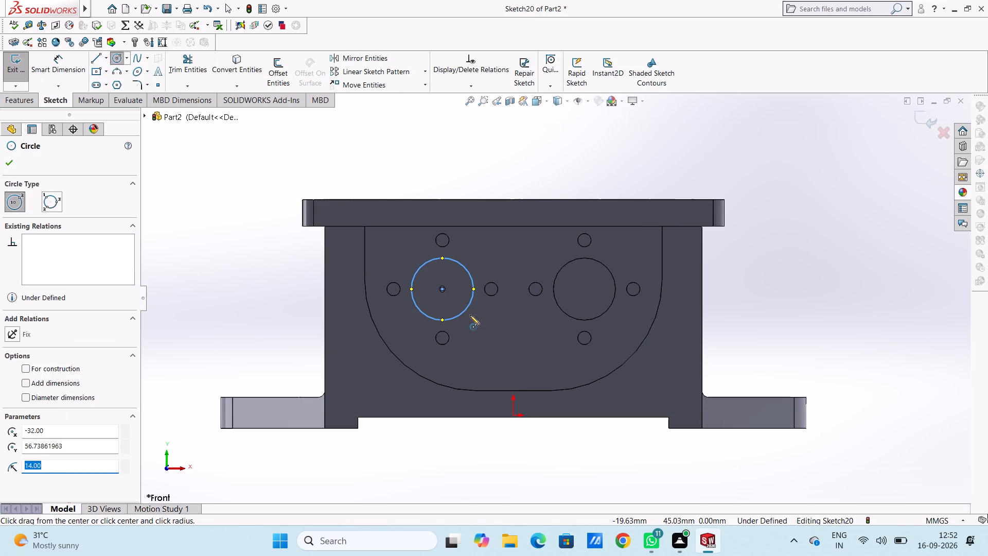
pyautogui.press('Escape')
pyautogui.press('Escape')
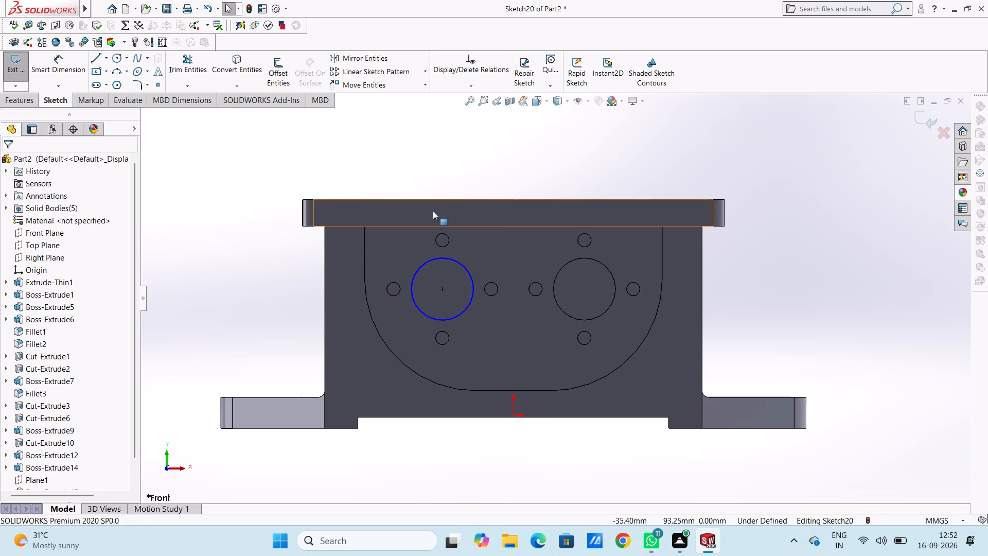
# Draw a circle of 3 mm radius coinciding with the small hole above the left bore.
pyautogui.click(123, 61)
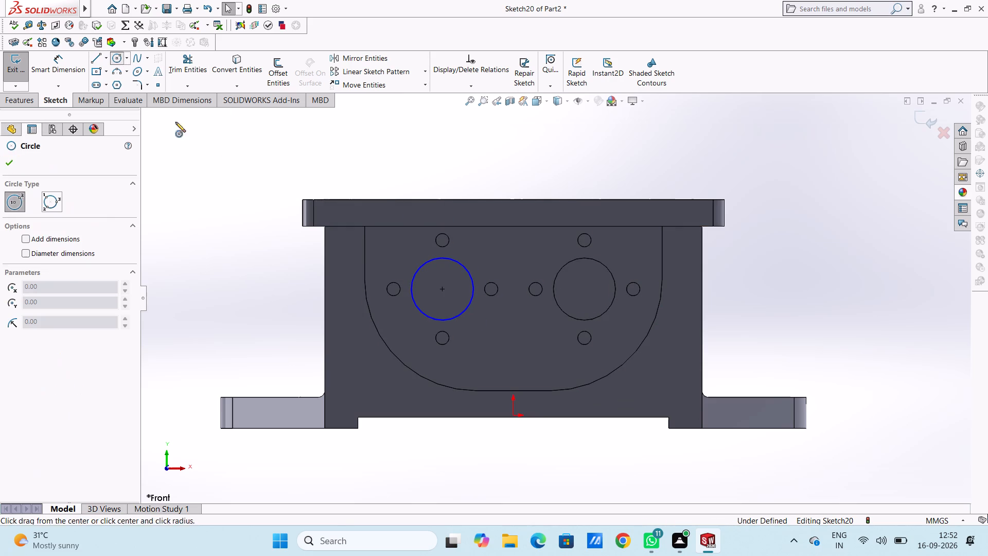
pyautogui.click(444, 240)
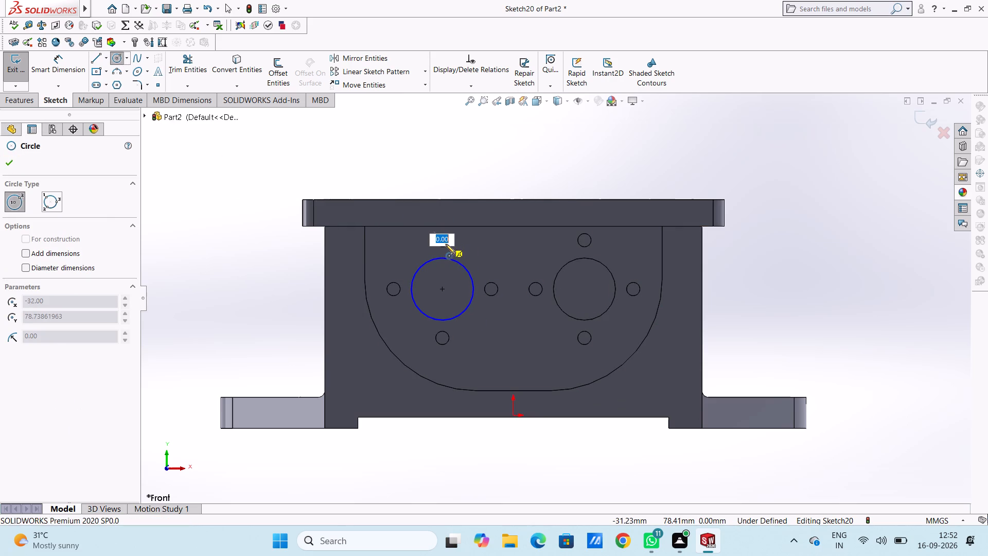
pyautogui.click(448, 248)
pyautogui.press('Escape')
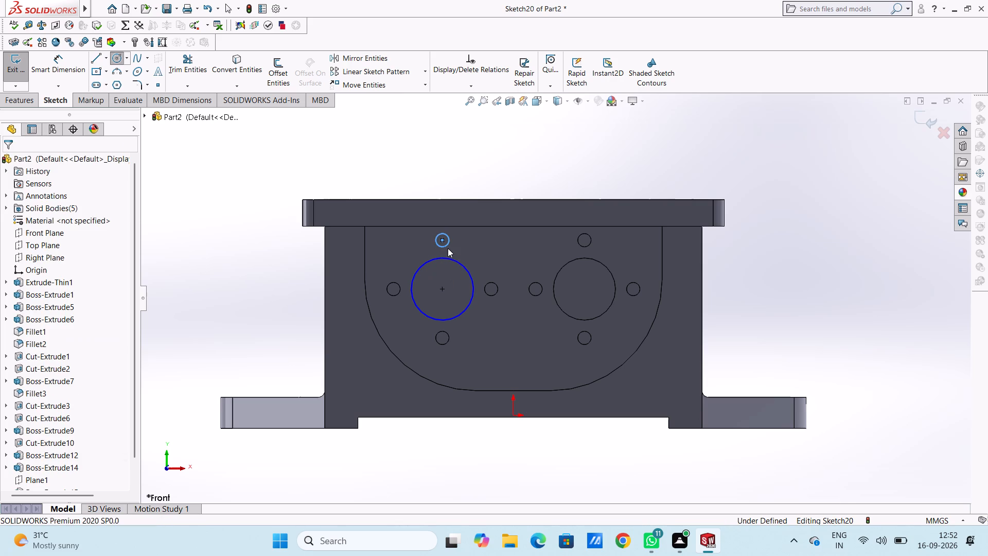
pyautogui.press('Escape')
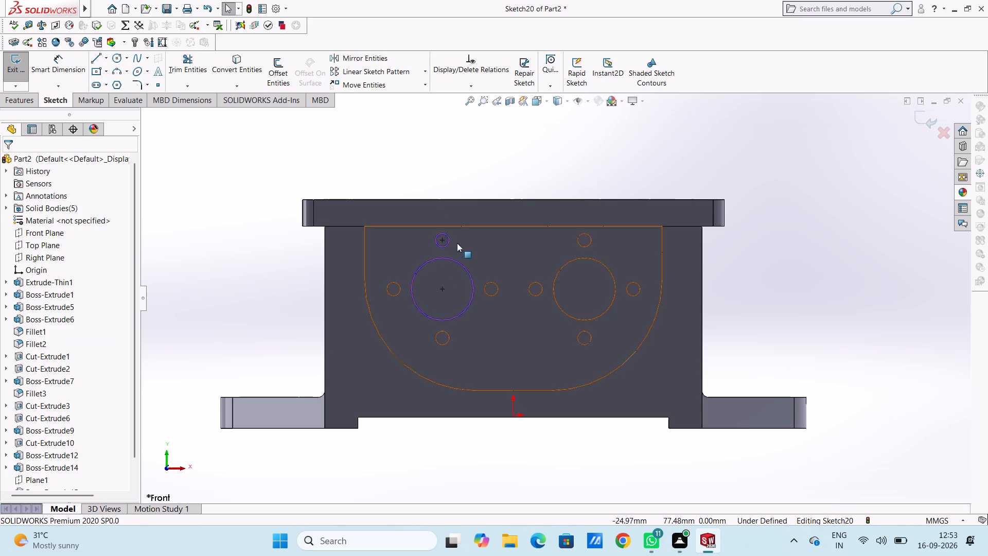
# Circular-pattern the 6 mm circle about the 28 mm circle's centre, with 4 equally spaced instances over 360 degrees.
pyautogui.click(447, 235)
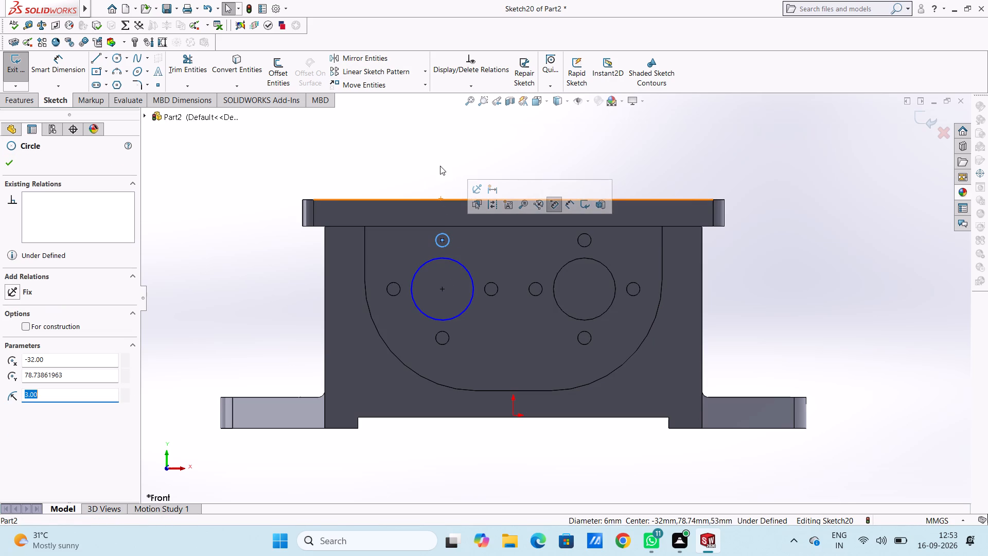
pyautogui.click(428, 73)
pyautogui.click(411, 100)
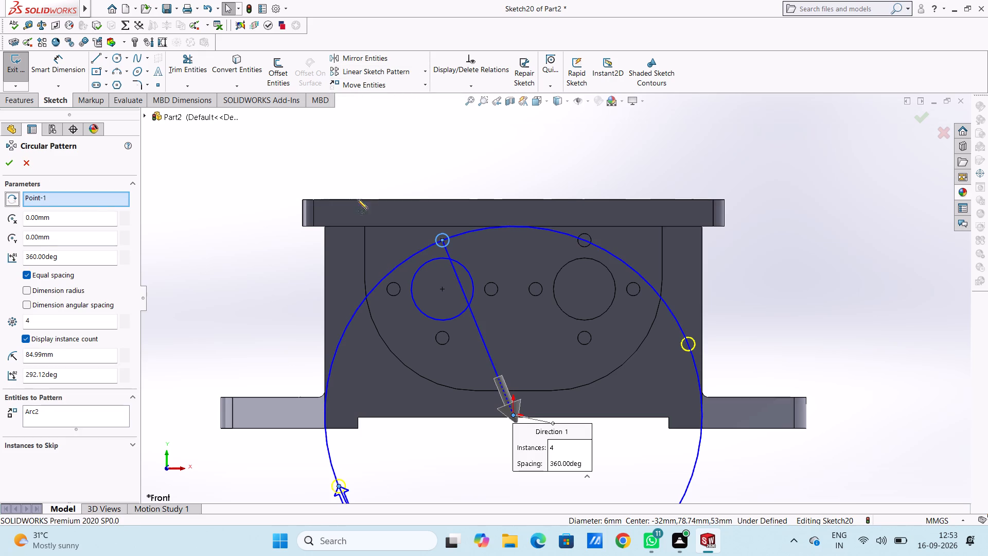
pyautogui.rightClick(104, 195)
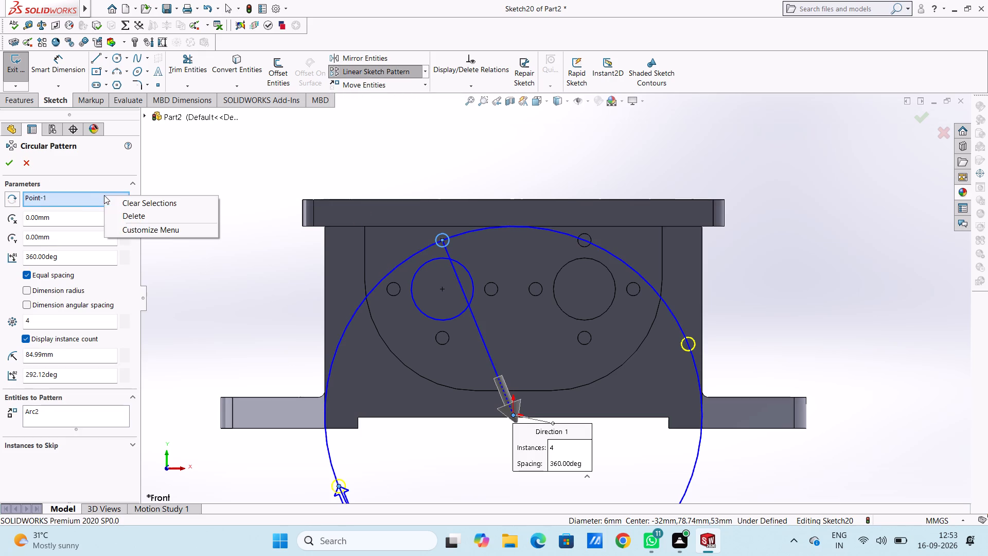
pyautogui.click(133, 217)
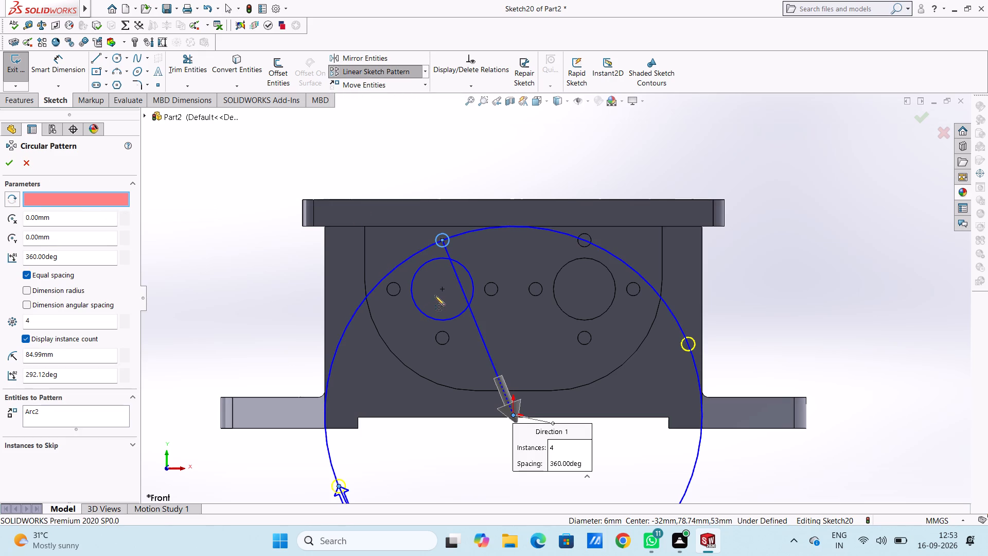
pyautogui.click(442, 291)
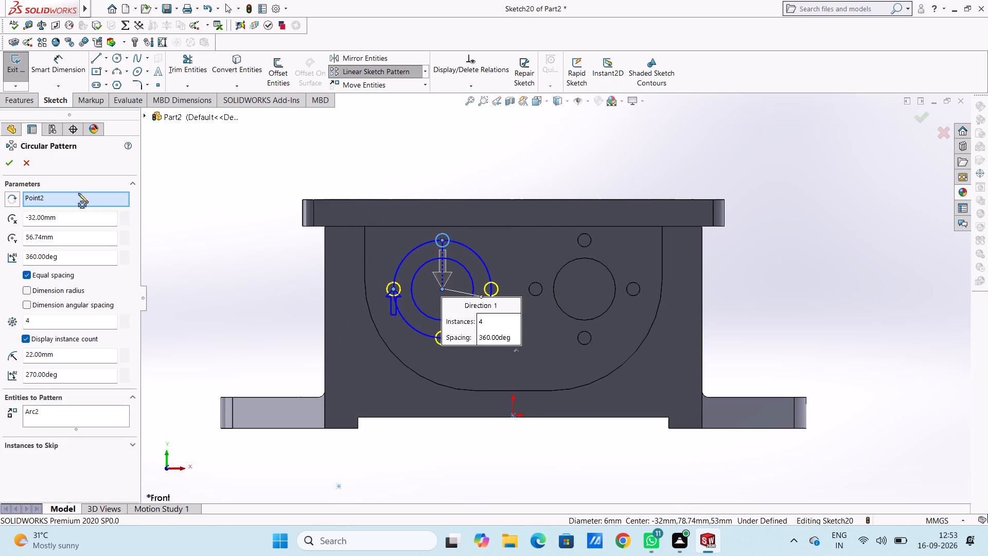
pyautogui.click(8, 159)
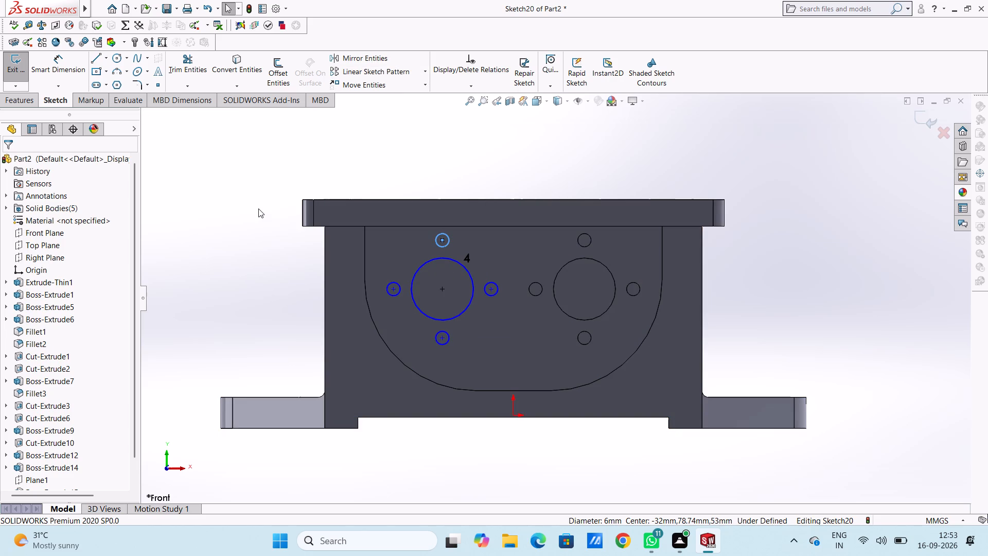
pyautogui.click(258, 208)
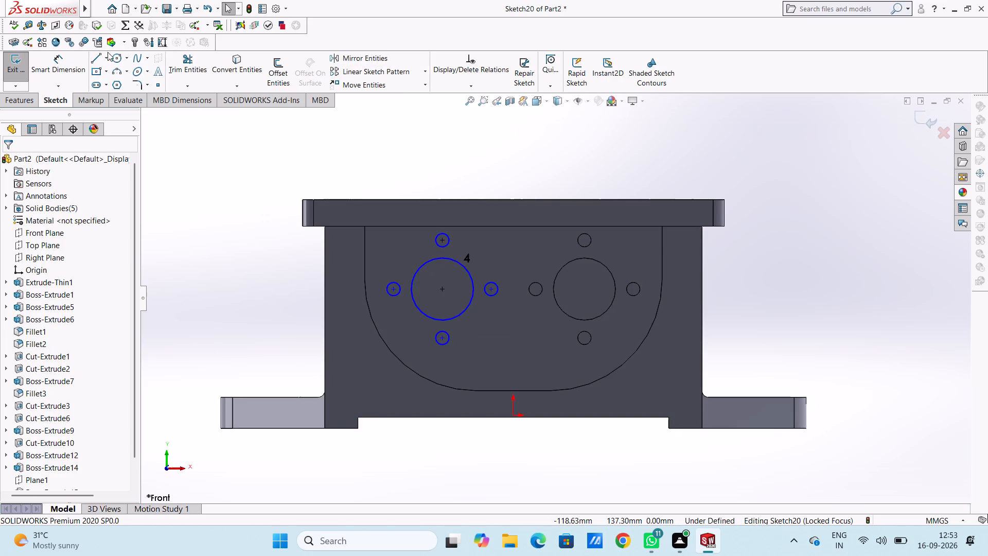
# Draw a vertical line from the midpoint of the U-shaped boss's top edge down to the origin.
pyautogui.click(99, 61)
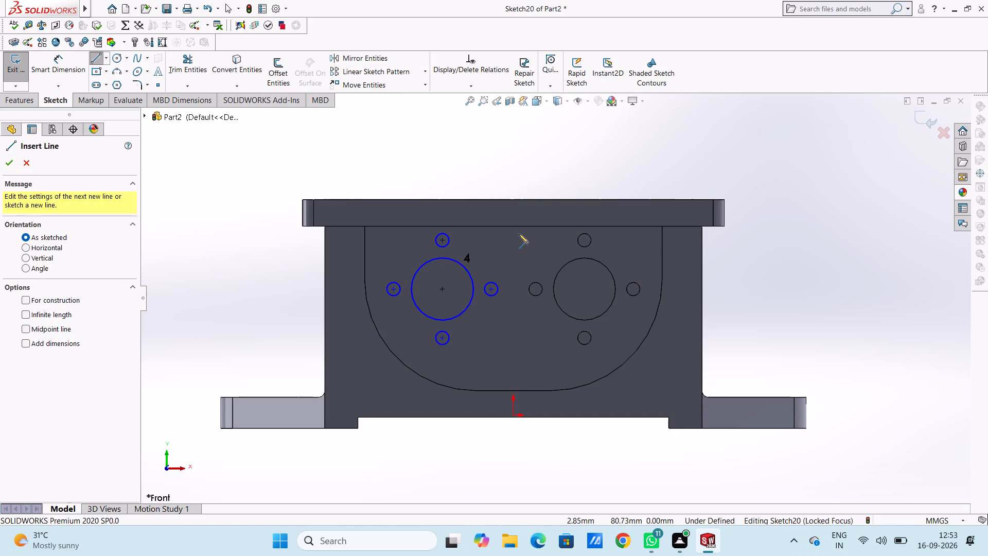
pyautogui.click(512, 227)
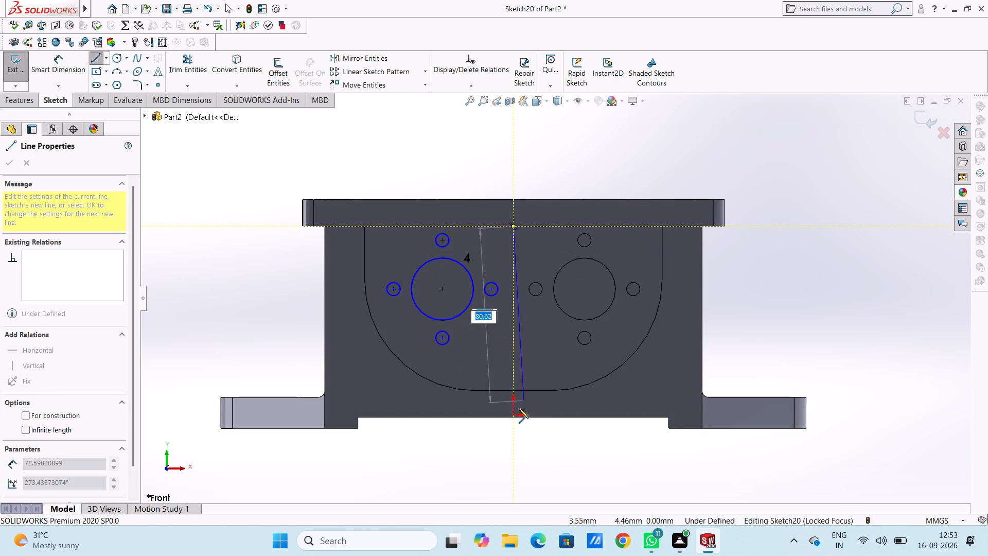
pyautogui.click(511, 415)
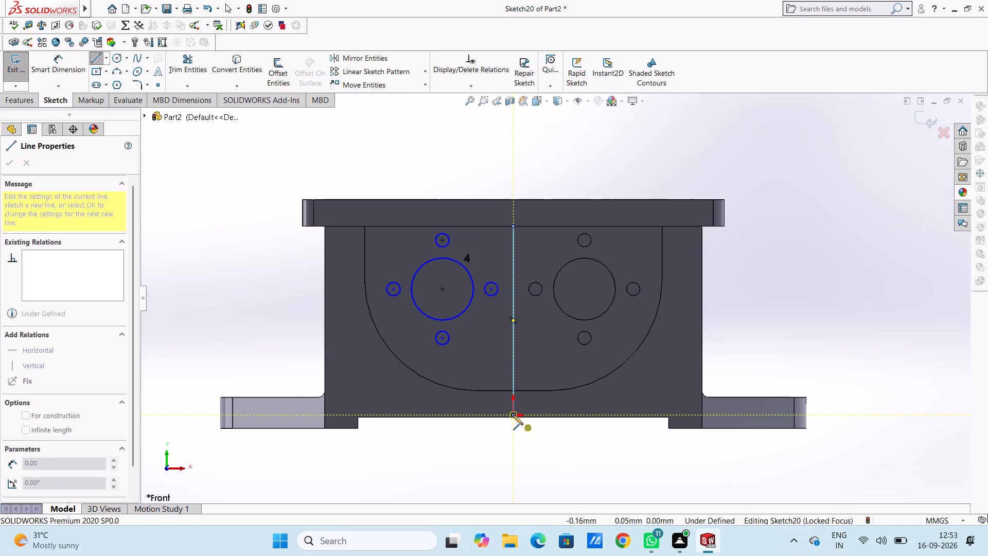
pyautogui.press('Escape')
pyautogui.press('Escape')
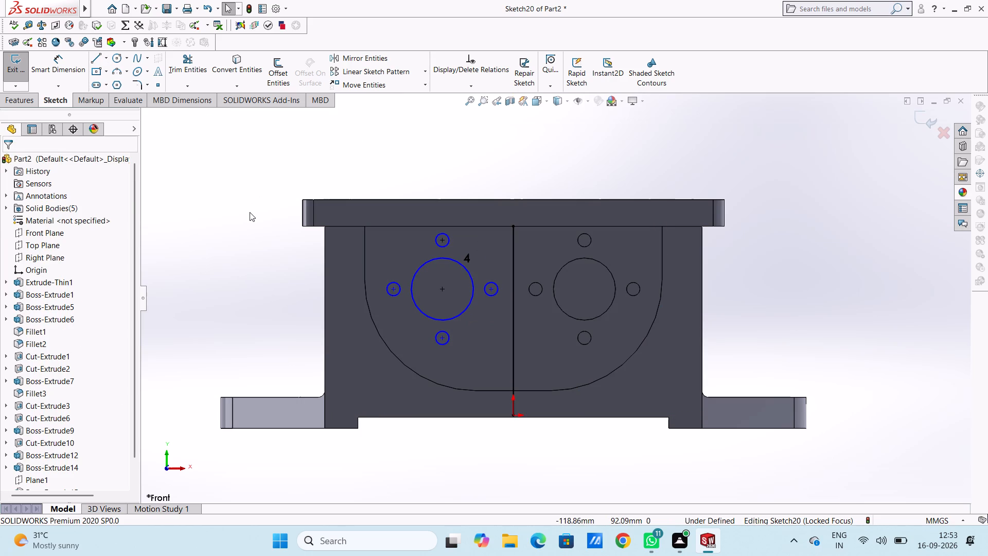
# Mirror the 28 mm circle and its four 6 mm circles about the vertical centre line, keeping the originals.
pyautogui.click(365, 58)
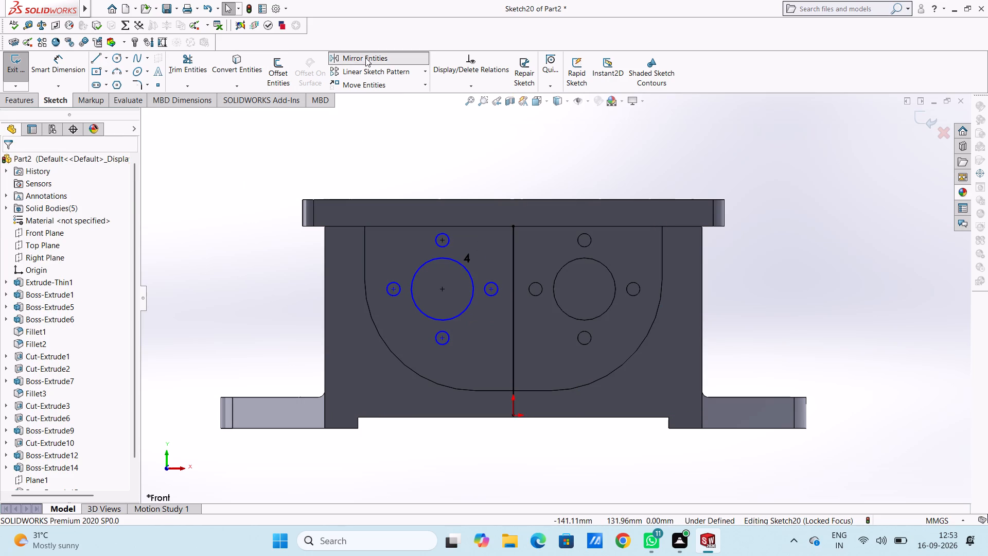
pyautogui.click(442, 233)
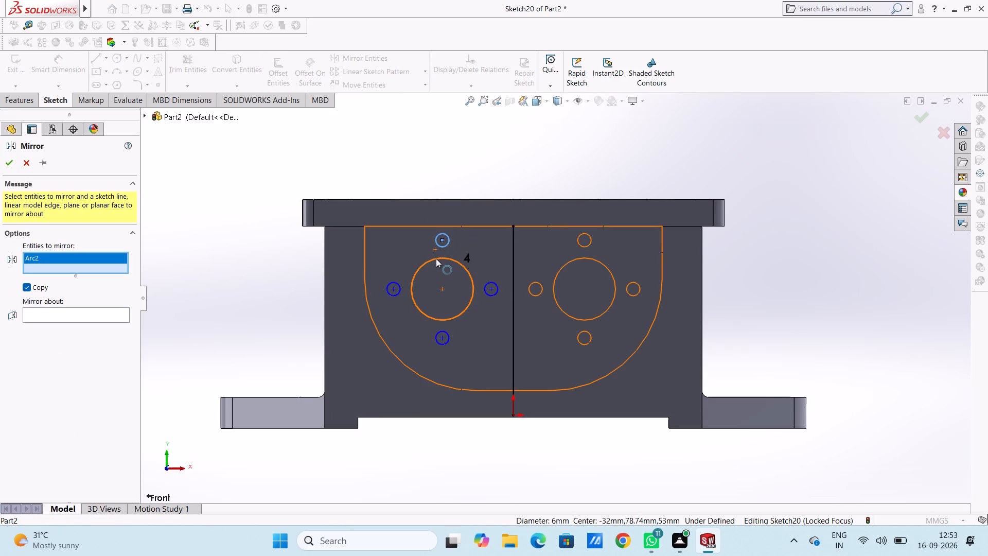
pyautogui.click(463, 264)
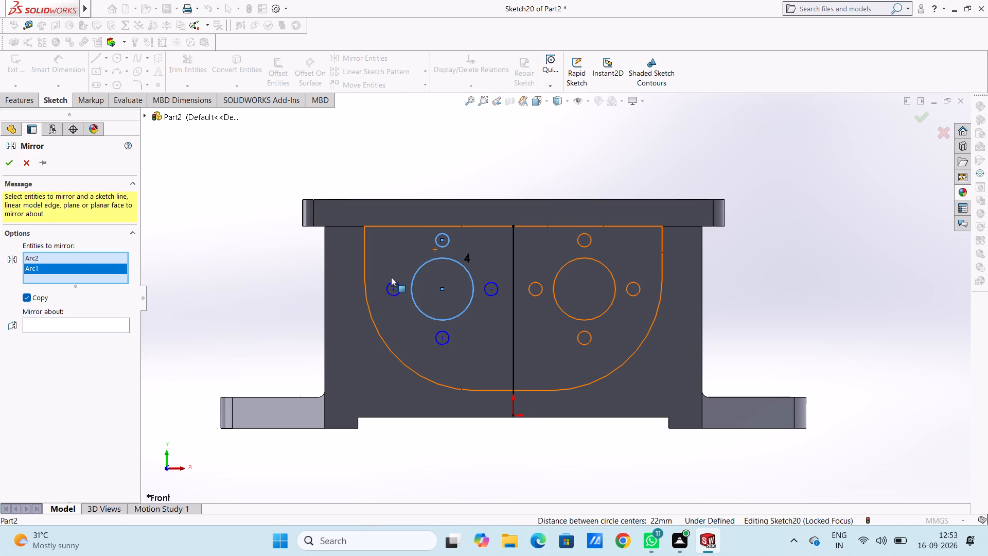
pyautogui.click(392, 280)
pyautogui.click(440, 335)
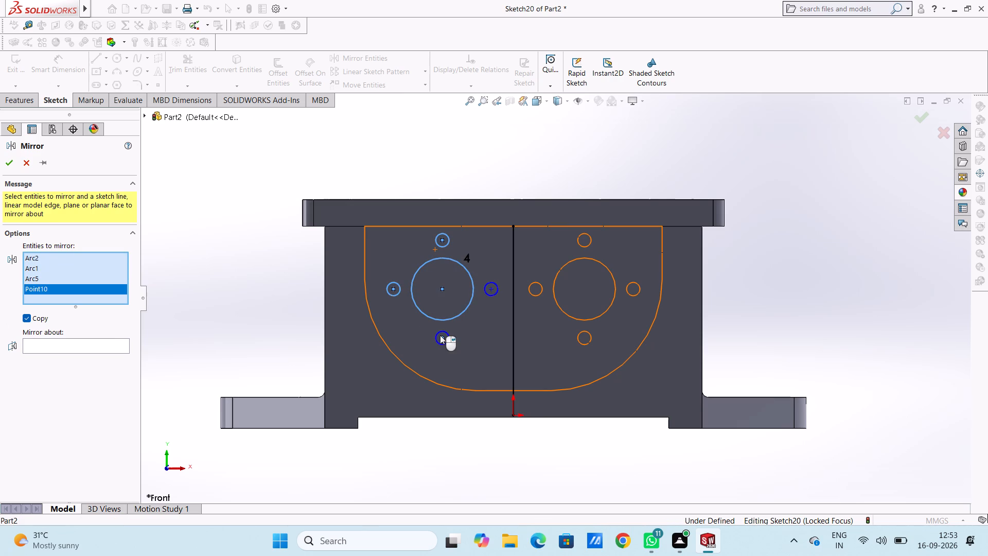
pyautogui.click(440, 331)
pyautogui.click(490, 294)
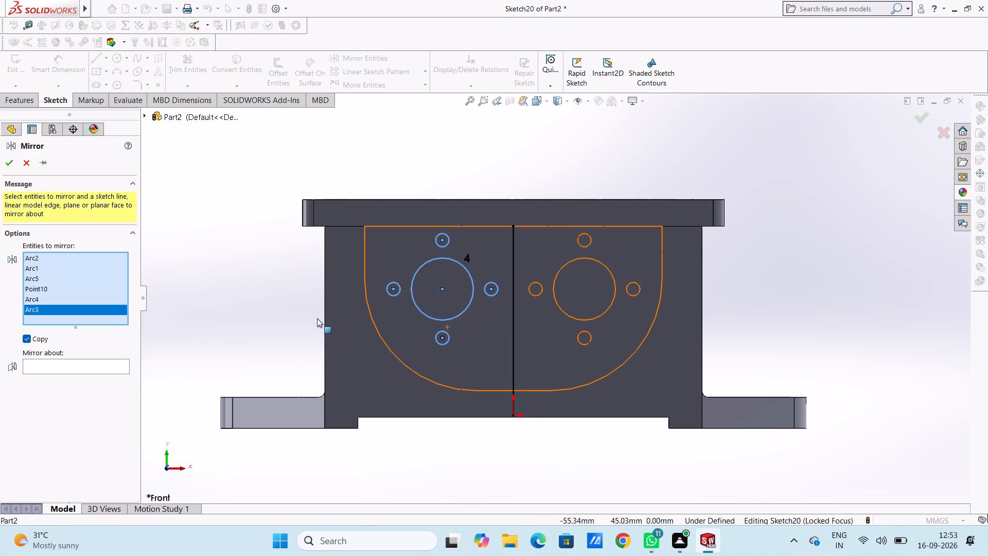
pyautogui.click(97, 366)
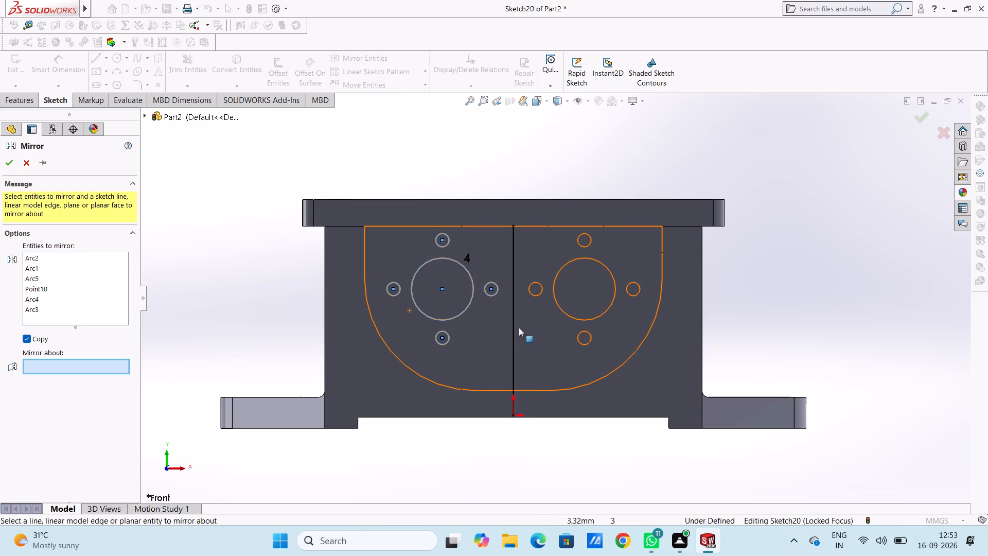
pyautogui.click(511, 333)
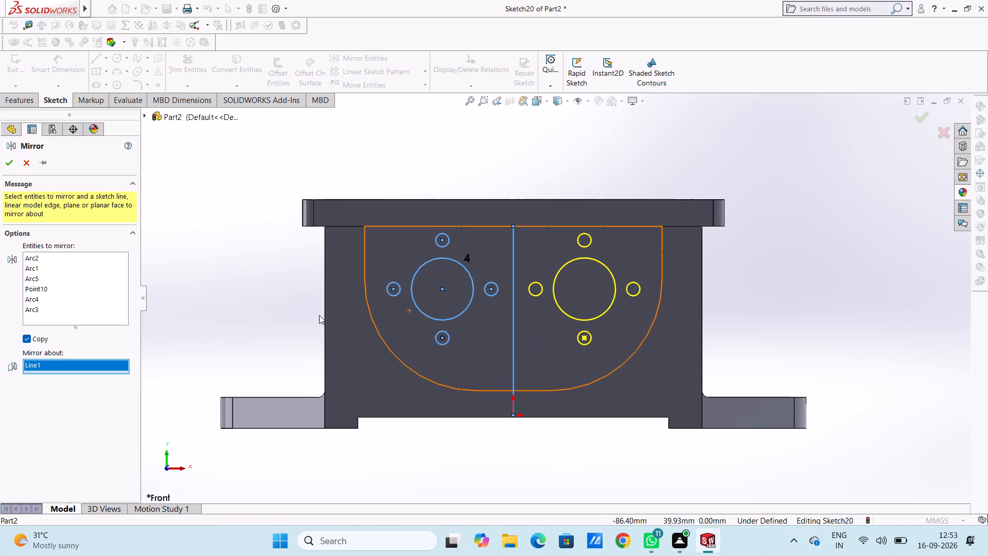
pyautogui.click(11, 164)
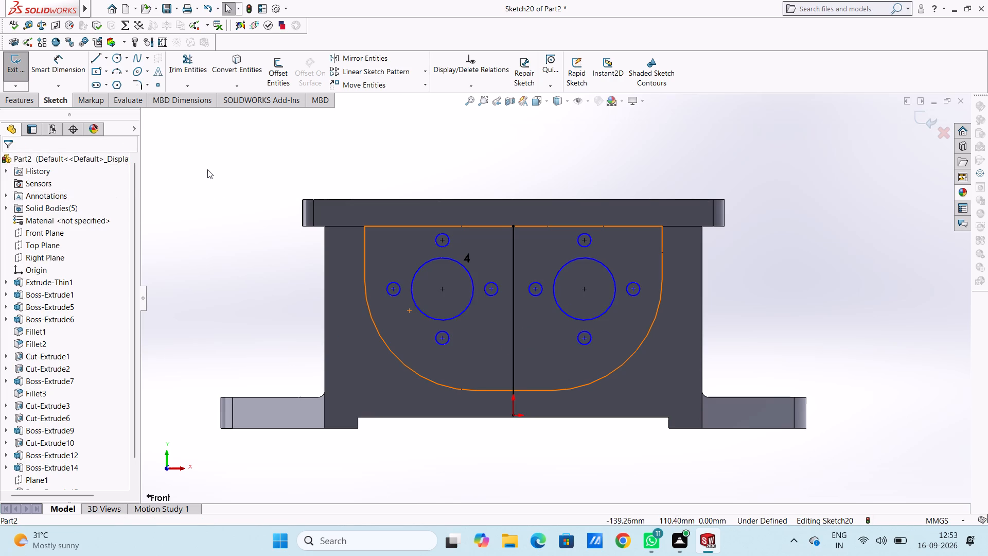
pyautogui.click(208, 168)
# Delete the vertical centre line used for mirroring from the bore sketch, keeping both sets of circles.
pyautogui.moveTo(850, 306); pyautogui.dragTo(837, 321, button='middle')
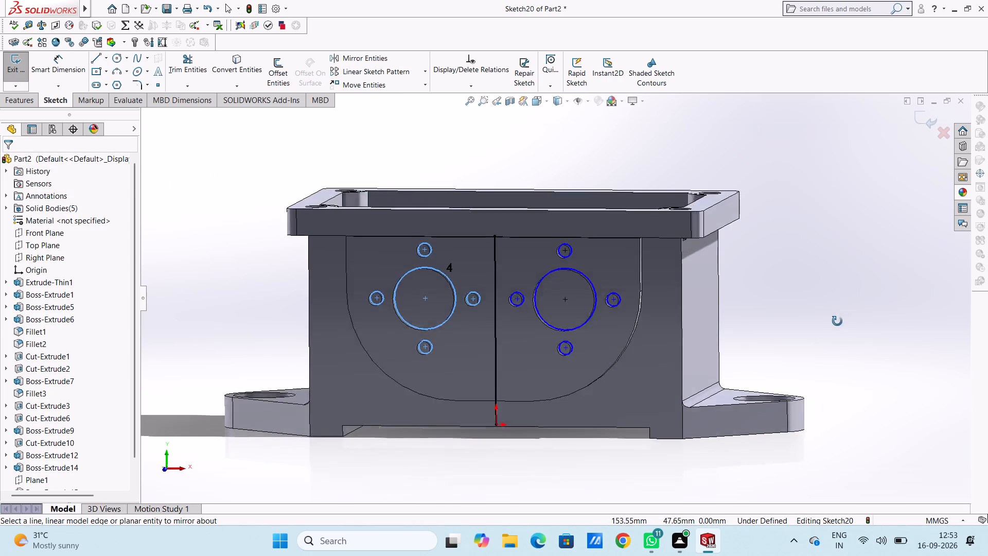
pyautogui.moveTo(837, 321); pyautogui.dragTo(813, 386, button='middle')
pyautogui.click(445, 367)
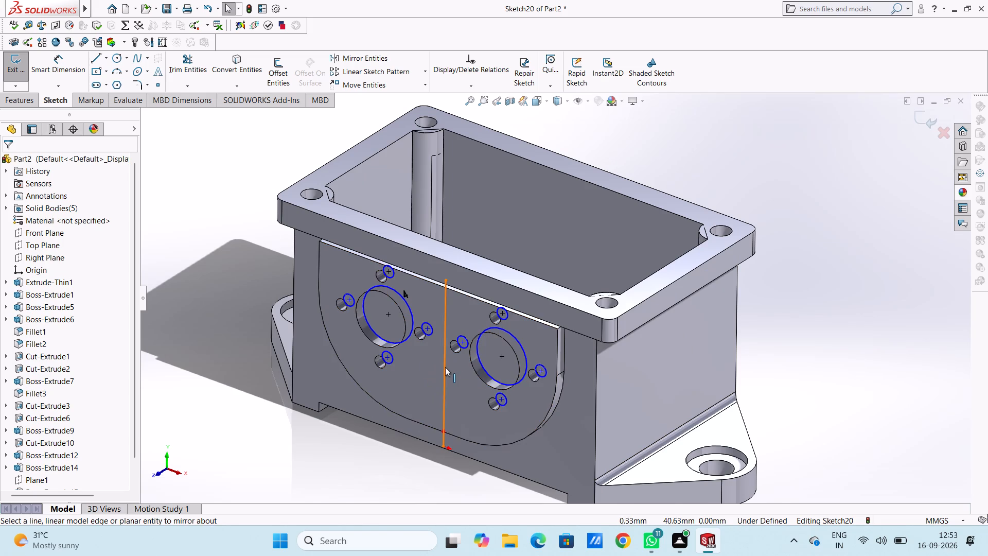
pyautogui.press('Delete')
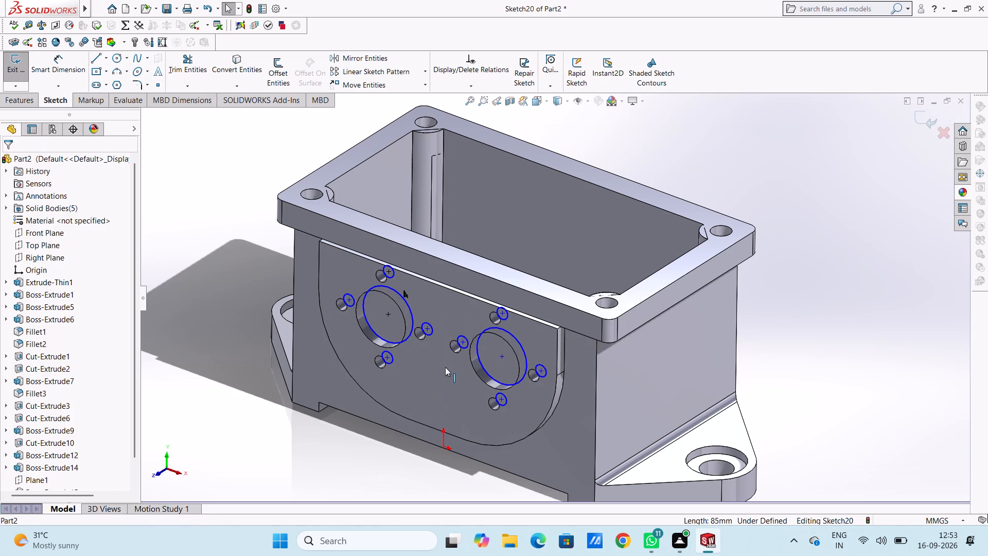
# Cut-extrude the two 28 mm circles and their surrounding 6 mm circles 18 mm blind through the housing's front wall.
pyautogui.click(30, 101)
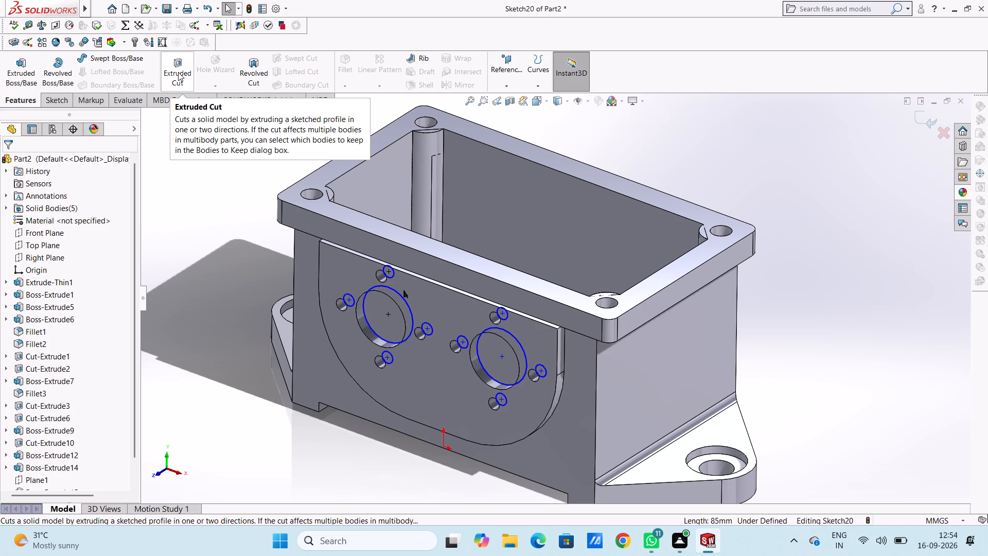
pyautogui.click(178, 72)
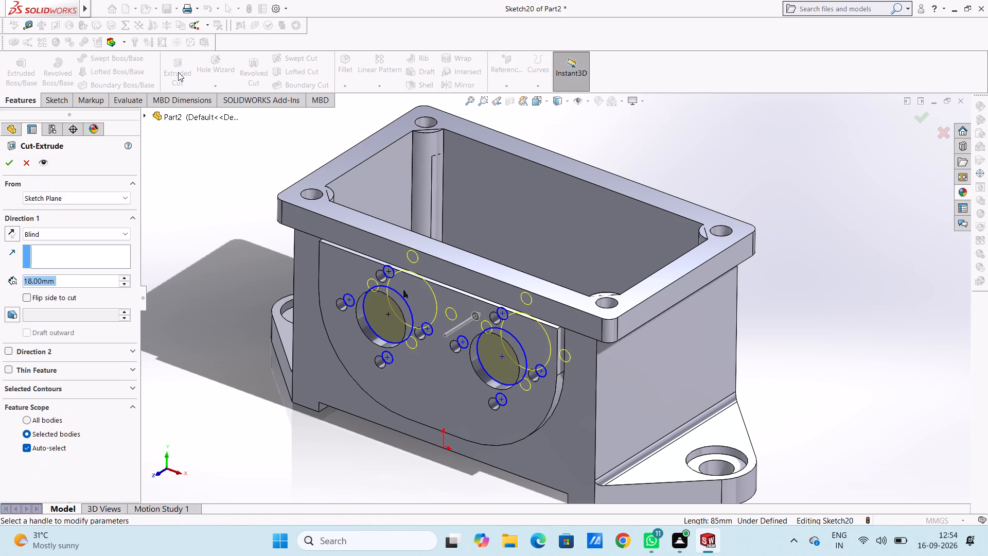
pyautogui.moveTo(837, 225); pyautogui.dragTo(776, 328, button='middle')
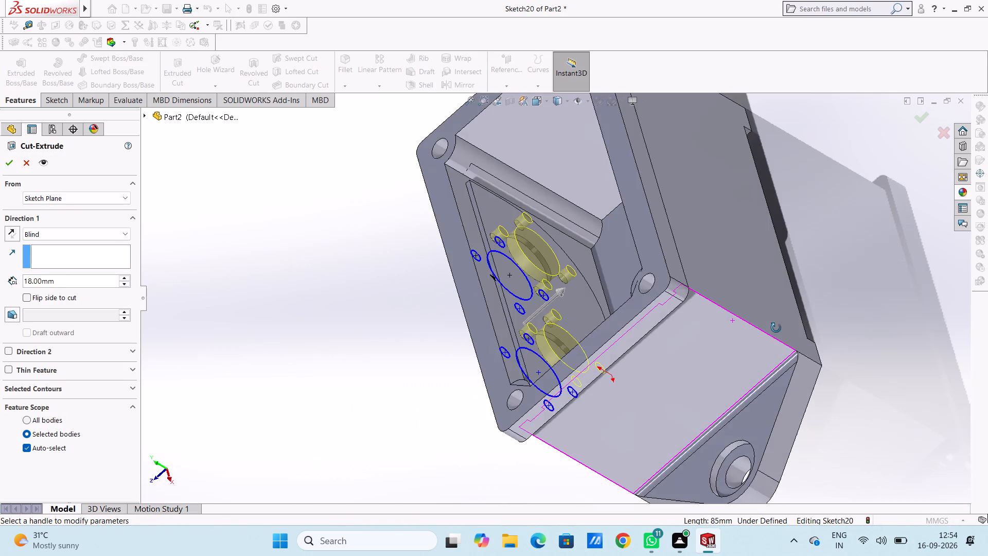
pyautogui.moveTo(776, 328); pyautogui.dragTo(841, 327, button='middle')
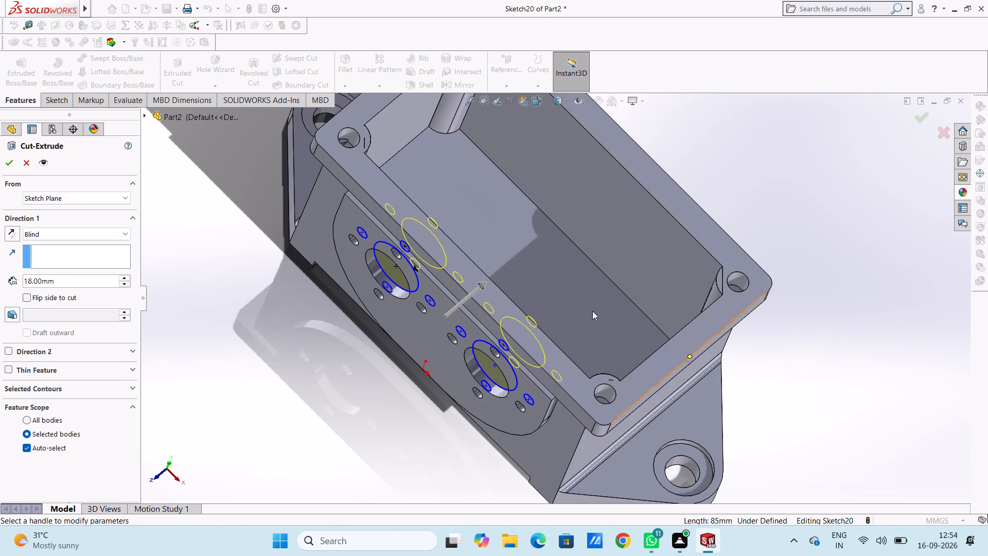
pyautogui.click(12, 164)
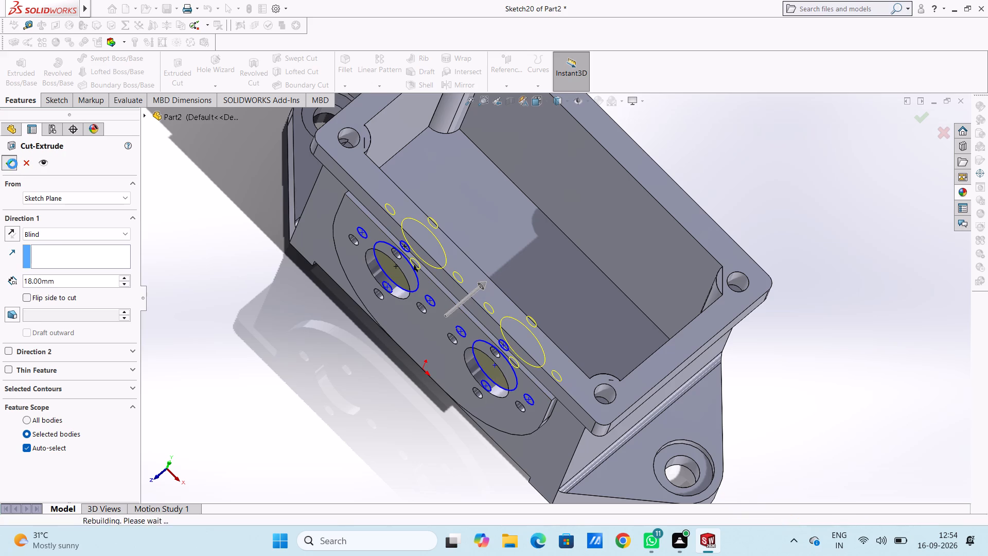
pyautogui.click(139, 285)
pyautogui.click(173, 290)
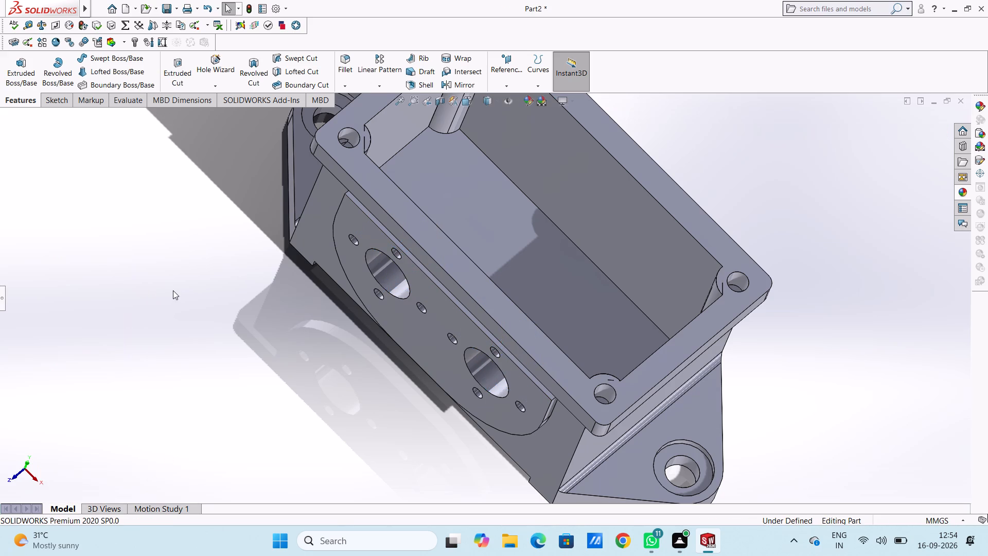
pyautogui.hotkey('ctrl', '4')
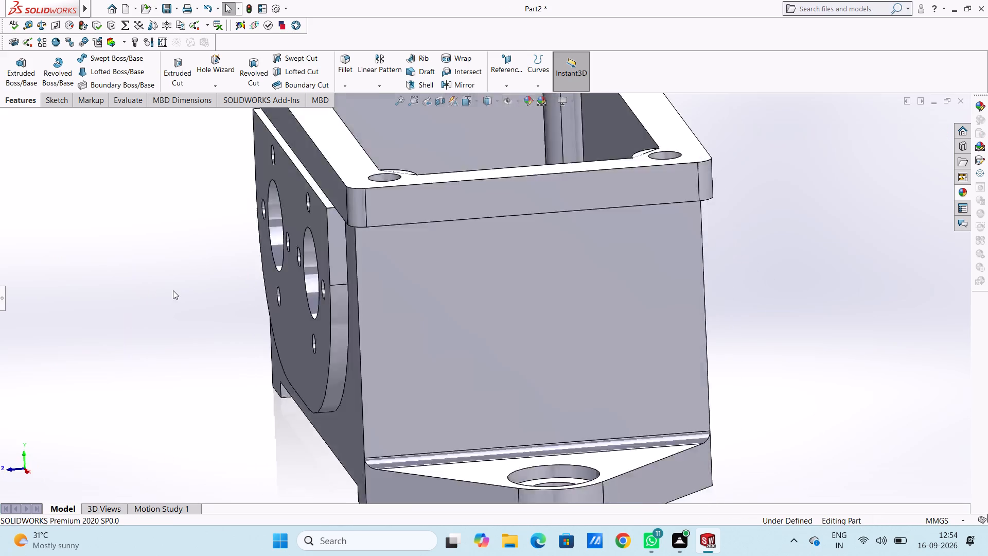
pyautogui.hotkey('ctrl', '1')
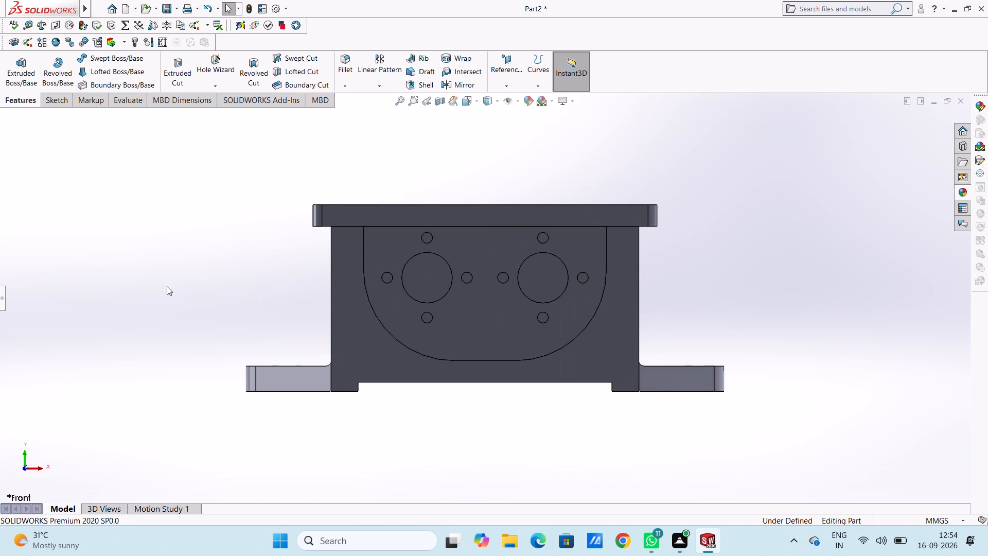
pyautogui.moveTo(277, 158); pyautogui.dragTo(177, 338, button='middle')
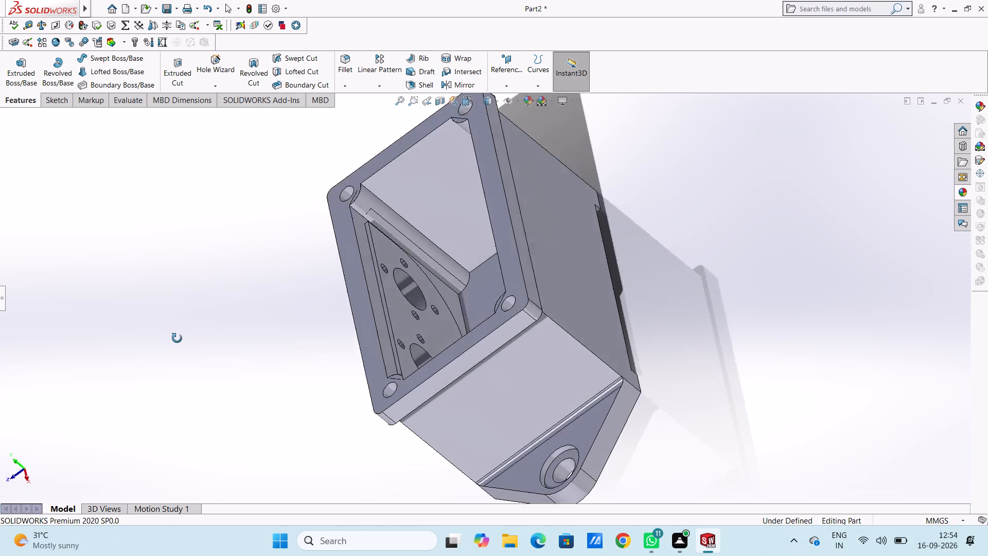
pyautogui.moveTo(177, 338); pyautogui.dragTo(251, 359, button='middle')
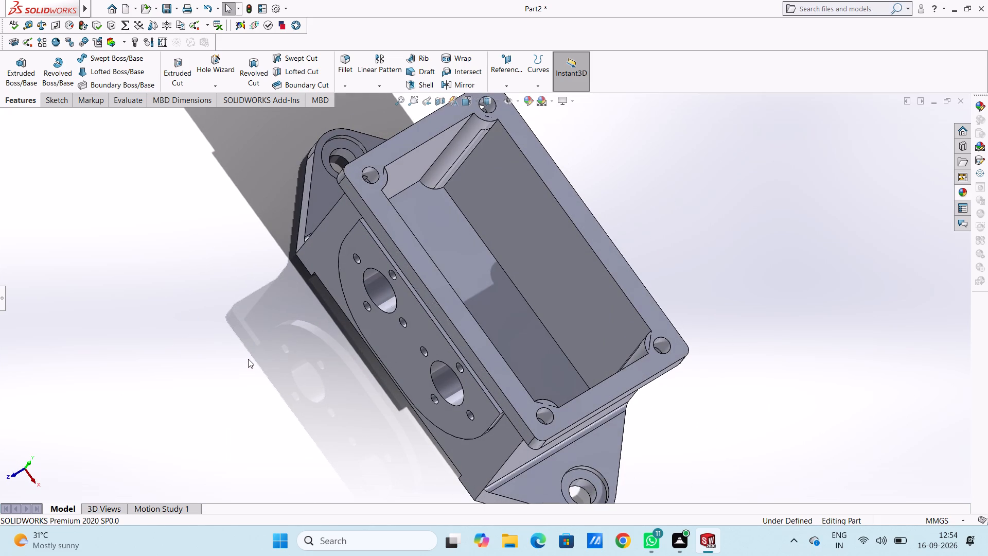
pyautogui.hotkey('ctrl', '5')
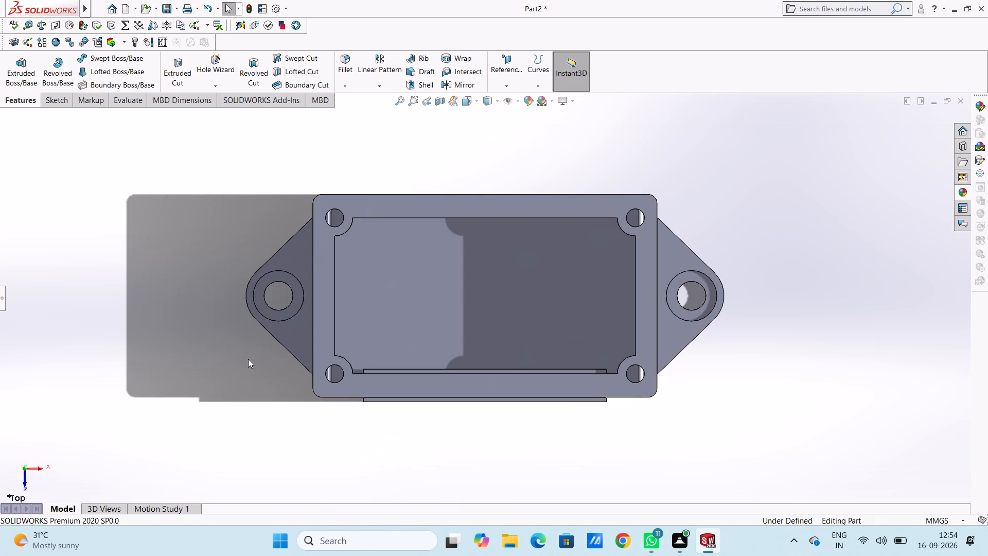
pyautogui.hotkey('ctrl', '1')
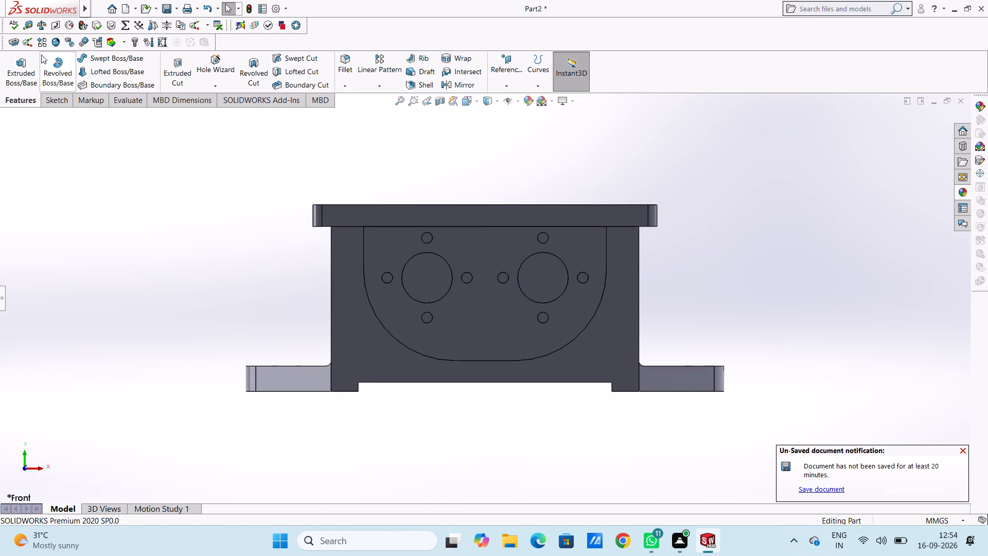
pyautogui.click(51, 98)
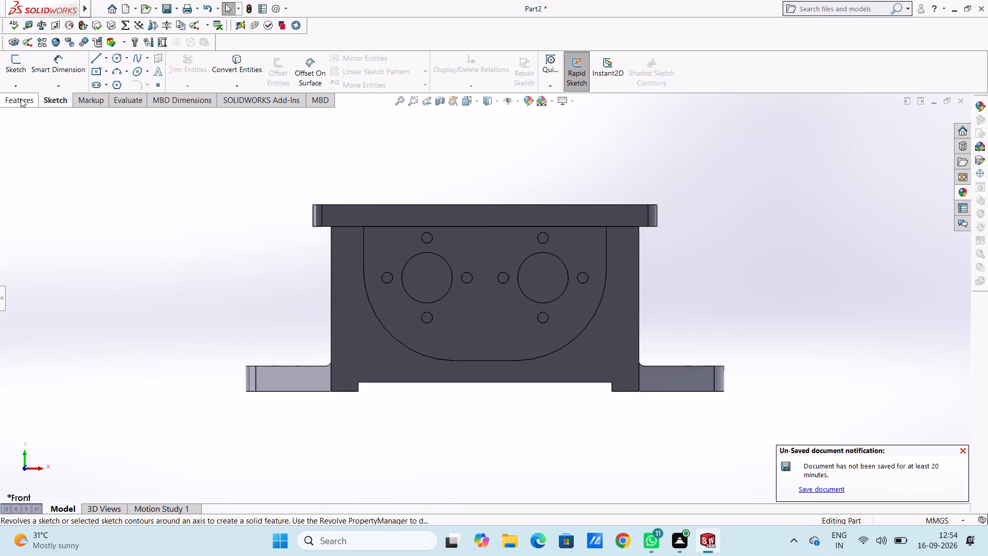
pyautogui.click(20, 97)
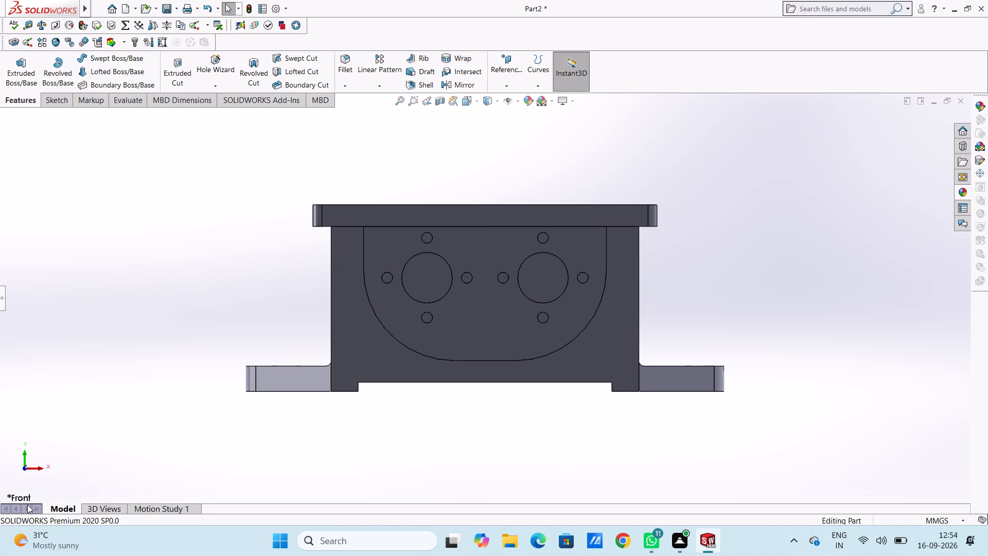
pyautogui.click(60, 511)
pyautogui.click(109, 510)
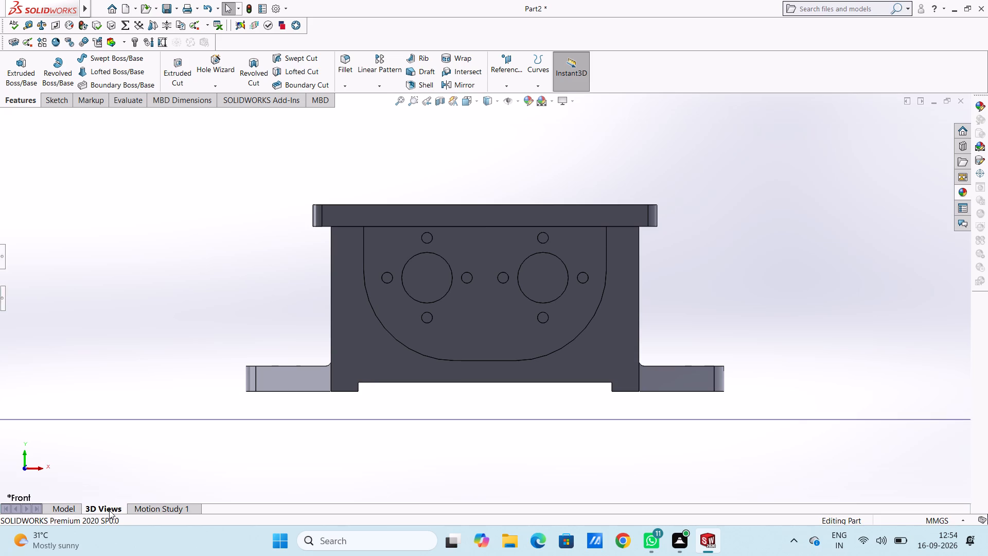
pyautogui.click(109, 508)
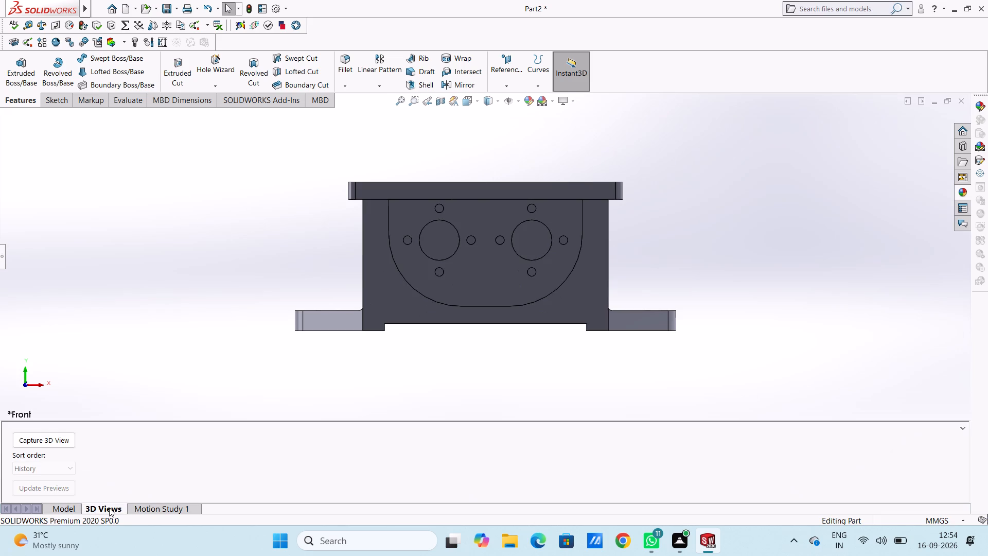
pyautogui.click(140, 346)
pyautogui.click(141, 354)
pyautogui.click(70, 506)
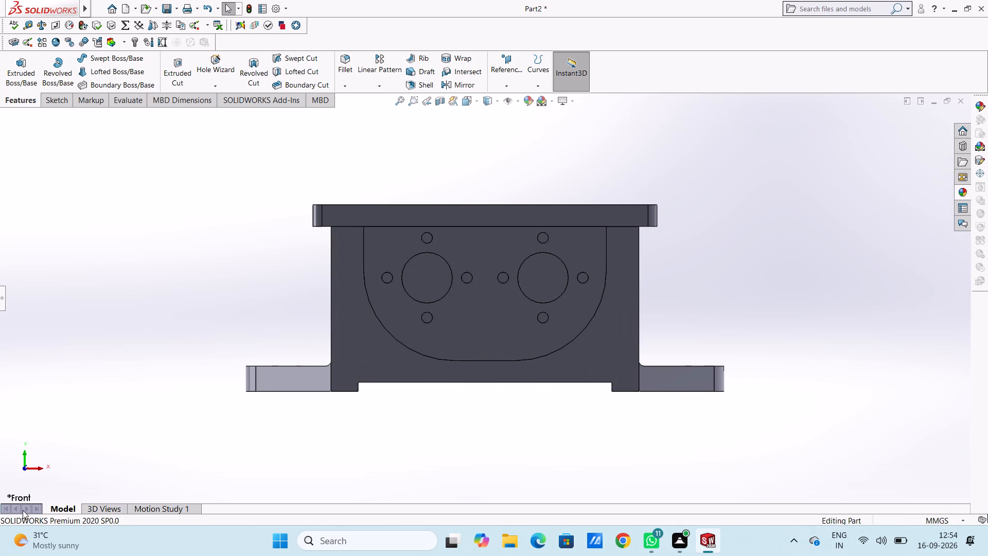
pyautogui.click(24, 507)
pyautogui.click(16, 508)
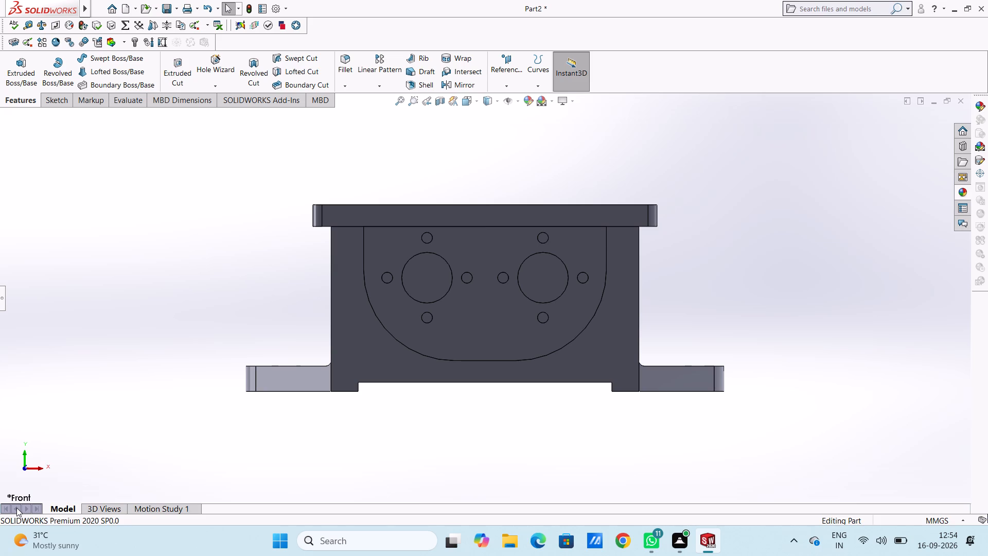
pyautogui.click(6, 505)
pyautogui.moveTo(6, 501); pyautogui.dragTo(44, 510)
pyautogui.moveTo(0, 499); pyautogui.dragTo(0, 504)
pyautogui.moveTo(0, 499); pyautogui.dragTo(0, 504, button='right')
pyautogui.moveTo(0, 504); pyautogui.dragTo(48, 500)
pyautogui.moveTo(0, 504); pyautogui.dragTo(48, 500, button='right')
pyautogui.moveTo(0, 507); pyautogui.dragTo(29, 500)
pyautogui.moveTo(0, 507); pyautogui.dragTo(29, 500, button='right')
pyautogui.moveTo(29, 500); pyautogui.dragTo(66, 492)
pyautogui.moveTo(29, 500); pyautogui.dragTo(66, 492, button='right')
# Start a new reference plane with the housing's back in view and expand the part's feature tree for choosing references.
pyautogui.hotkey('ctrl', '2')
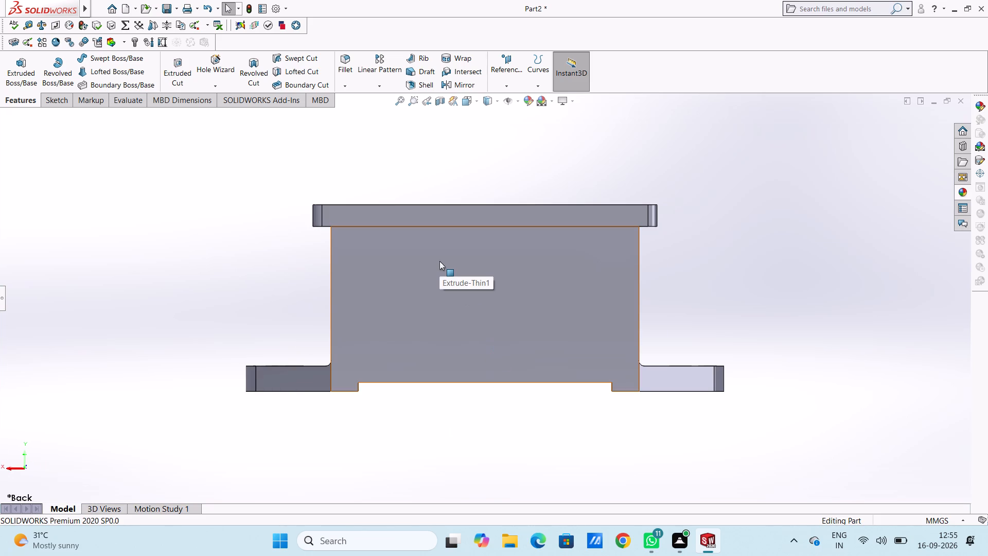
pyautogui.click(504, 65)
pyautogui.click(513, 99)
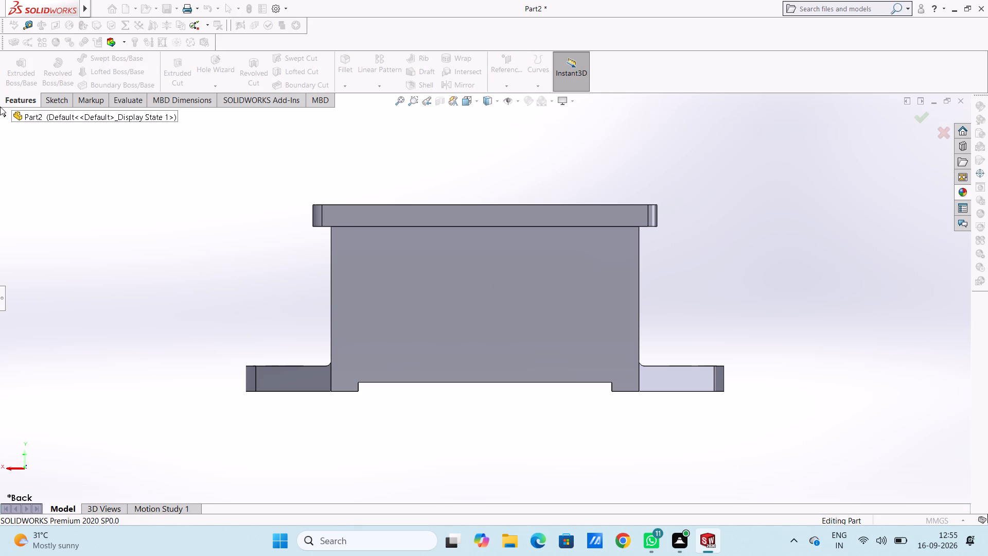
pyautogui.moveTo(0, 107); pyautogui.dragTo(28, 147)
pyautogui.moveTo(0, 107); pyautogui.dragTo(28, 147, button='right')
pyautogui.moveTo(4, 114); pyautogui.dragTo(147, 190)
pyautogui.moveTo(4, 114); pyautogui.dragTo(147, 190, button='right')
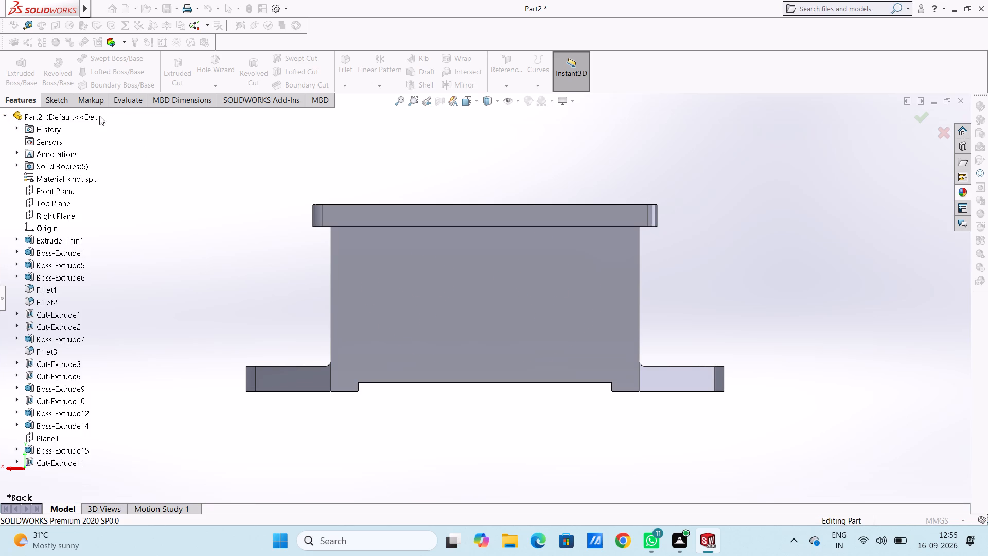
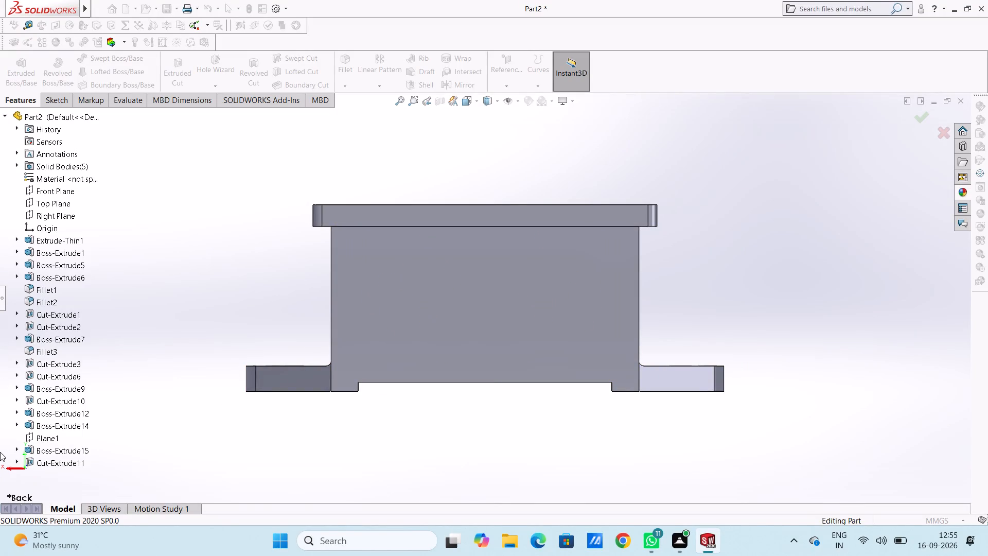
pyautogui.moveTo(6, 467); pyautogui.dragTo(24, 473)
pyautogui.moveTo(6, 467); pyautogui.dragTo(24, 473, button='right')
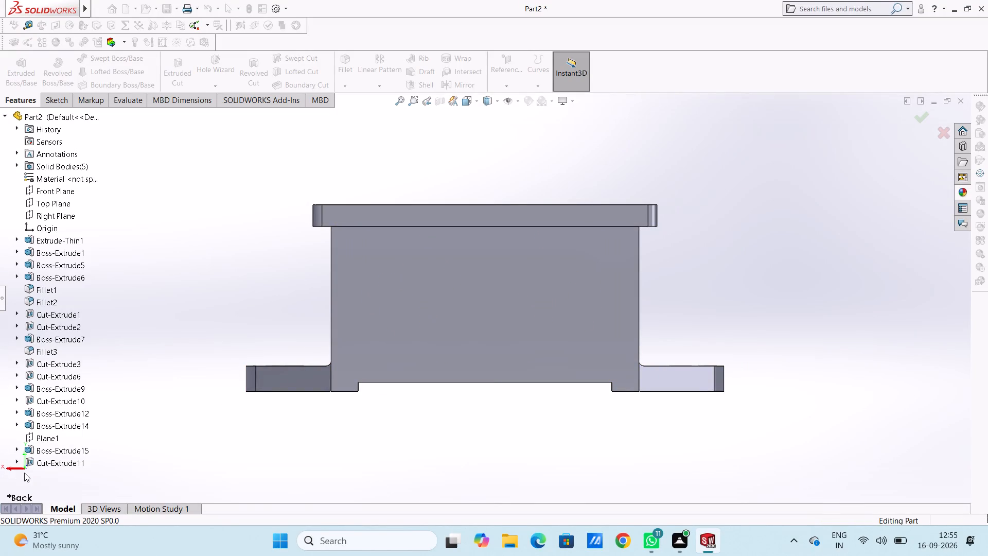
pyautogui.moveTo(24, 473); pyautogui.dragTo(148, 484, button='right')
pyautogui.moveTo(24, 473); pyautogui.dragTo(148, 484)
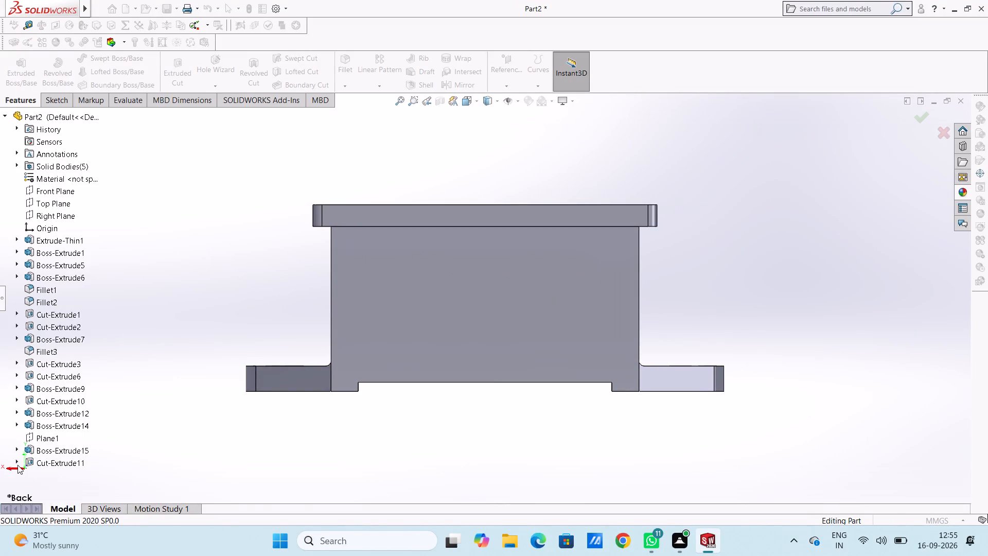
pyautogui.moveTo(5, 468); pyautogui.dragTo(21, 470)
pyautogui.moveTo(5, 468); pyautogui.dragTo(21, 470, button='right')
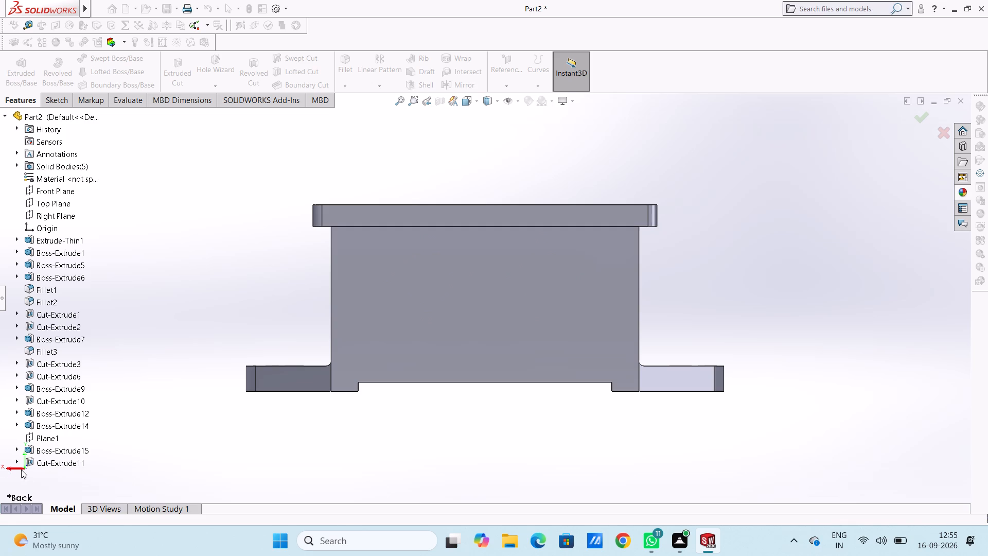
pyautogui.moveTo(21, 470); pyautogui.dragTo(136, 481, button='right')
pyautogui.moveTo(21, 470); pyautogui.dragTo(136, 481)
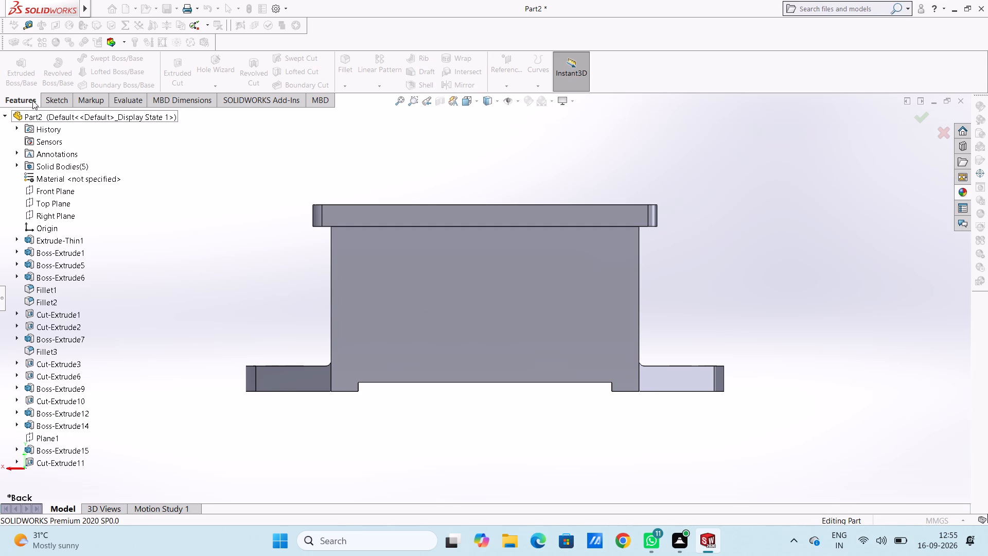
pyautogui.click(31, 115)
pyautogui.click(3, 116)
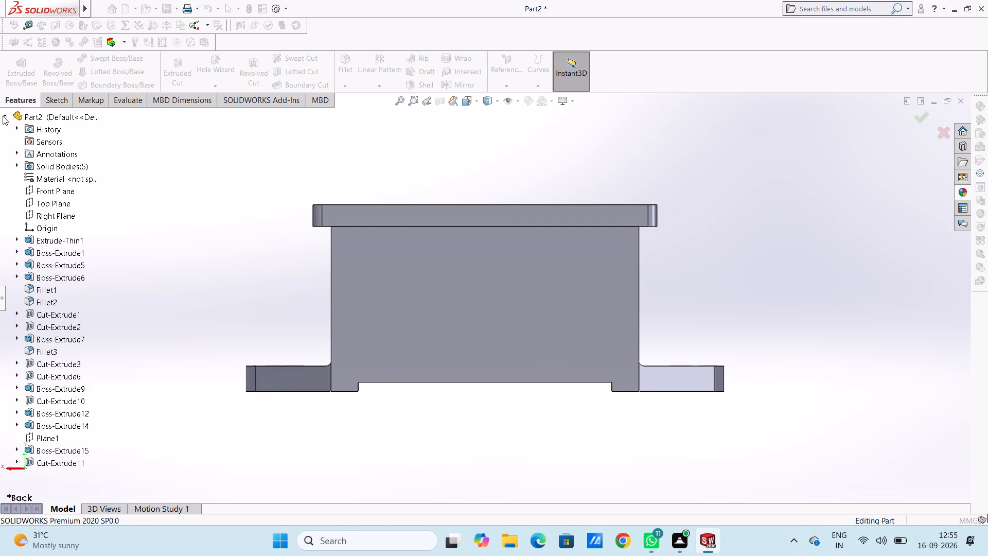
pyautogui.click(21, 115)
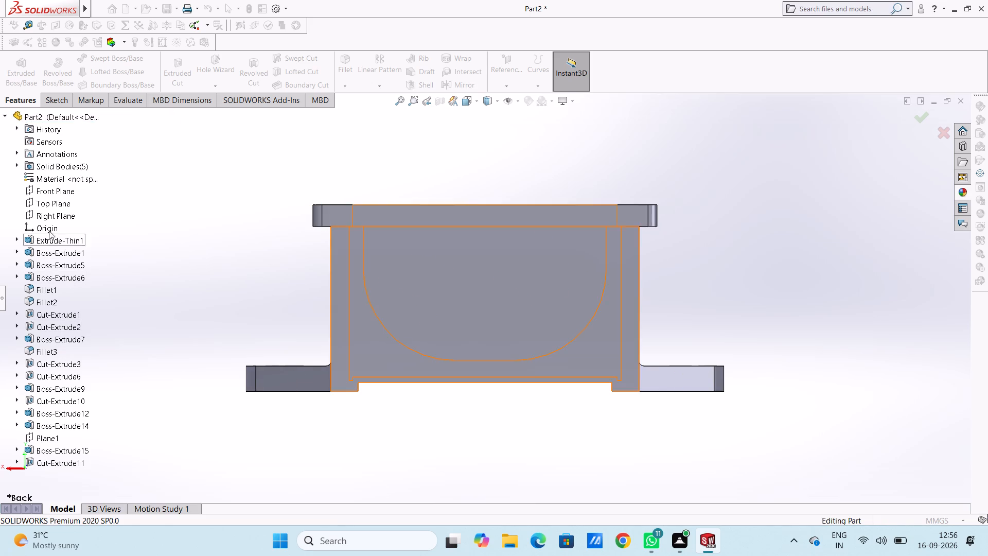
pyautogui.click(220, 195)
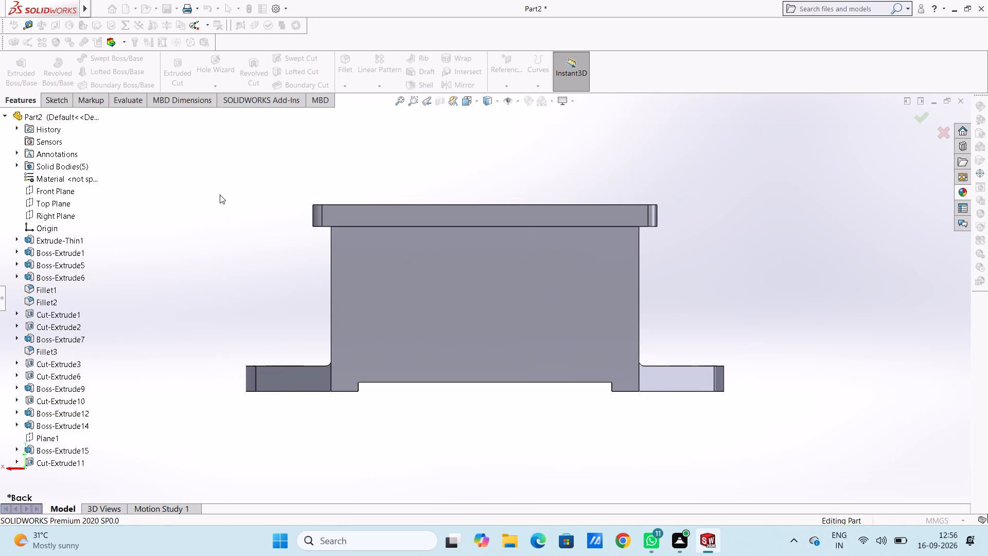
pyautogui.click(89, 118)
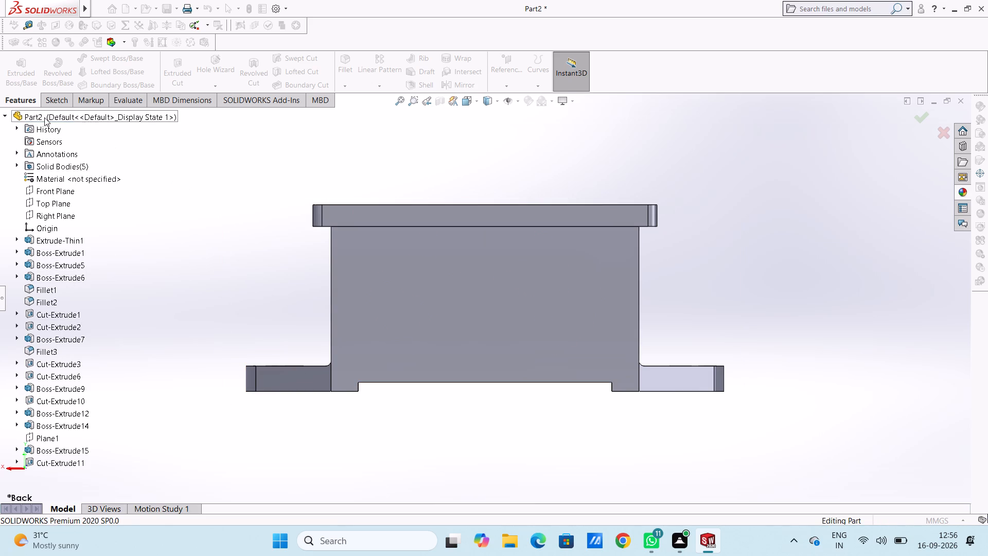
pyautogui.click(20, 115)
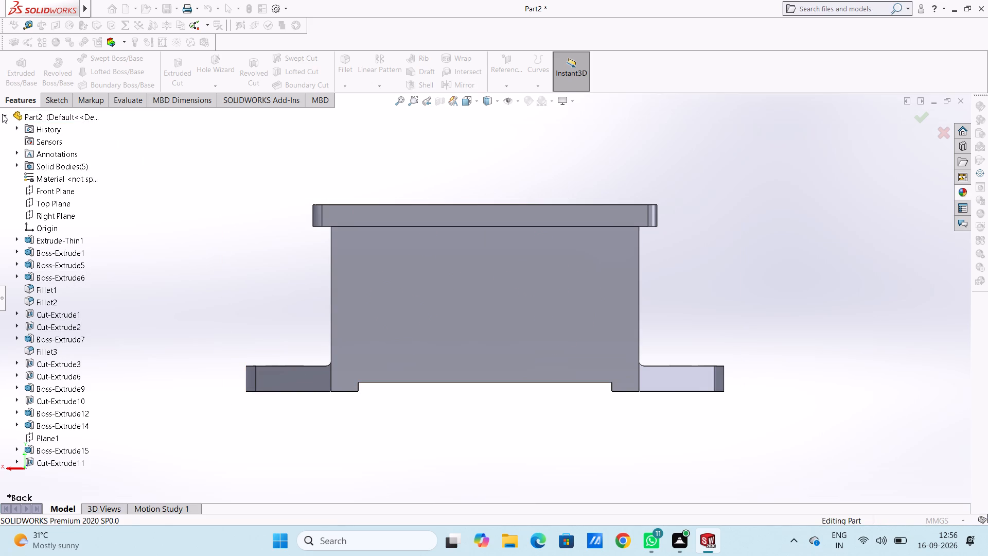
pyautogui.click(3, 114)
# Create a reference plane offset 49.5 mm from the Front Plane, flipped to the housing's back side.
pyautogui.click(54, 192)
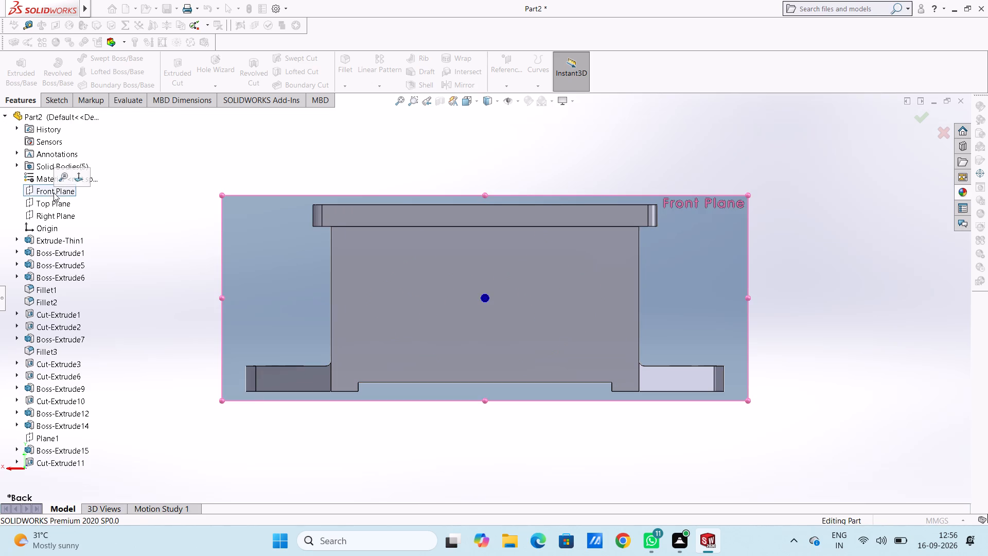
pyautogui.moveTo(237, 138); pyautogui.dragTo(237, 140, button='middle')
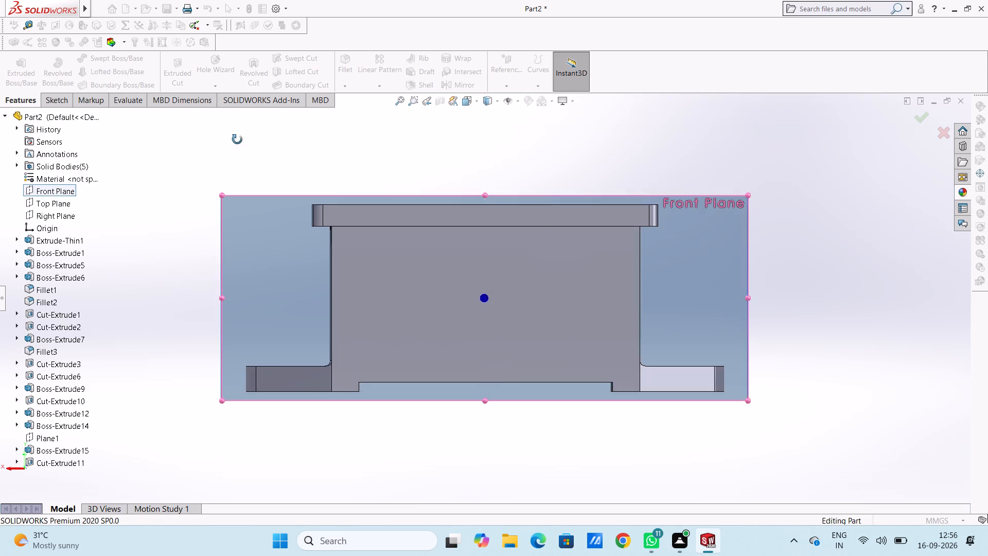
pyautogui.moveTo(237, 140); pyautogui.dragTo(238, 290, button='middle')
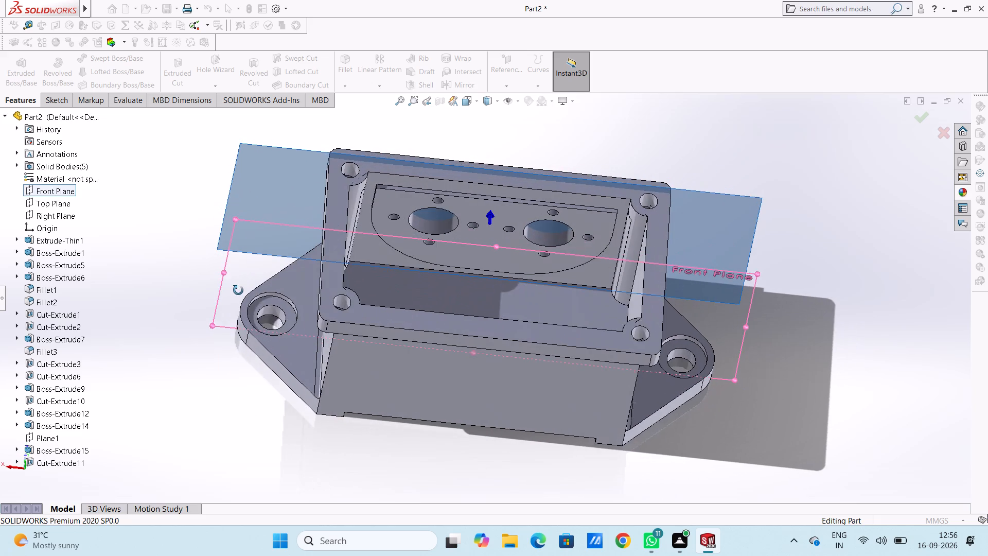
pyautogui.moveTo(238, 290); pyautogui.dragTo(246, 357, button='middle')
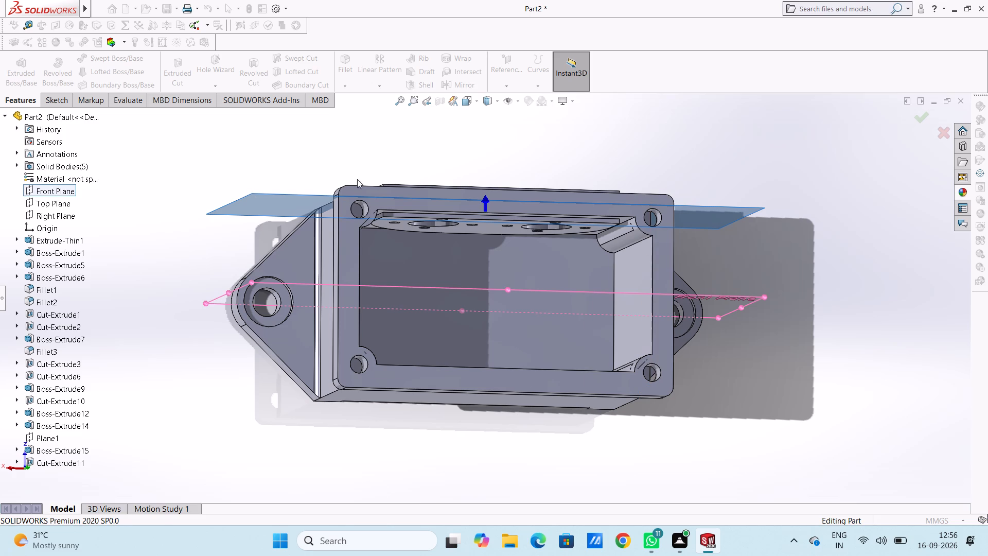
pyautogui.moveTo(483, 200); pyautogui.dragTo(481, 241)
pyautogui.click(489, 197)
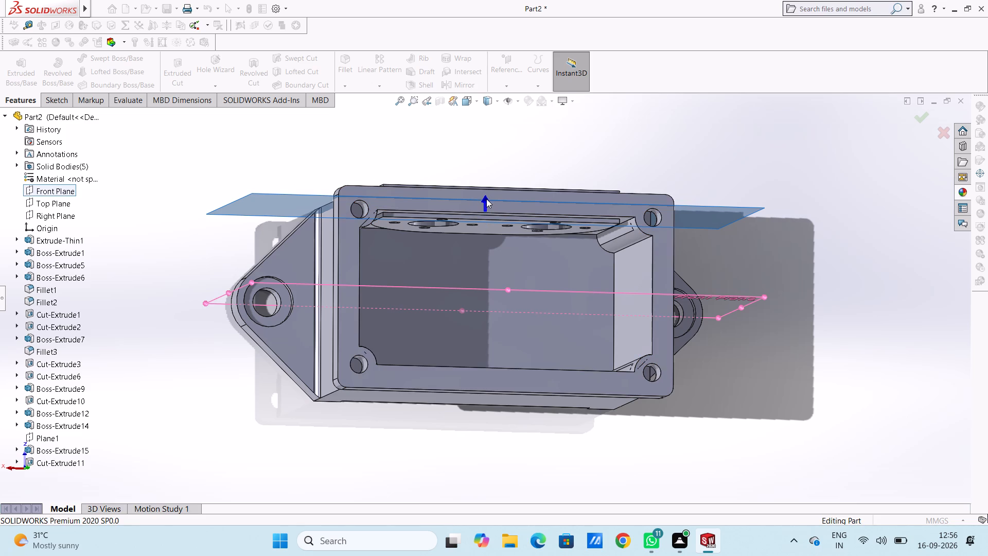
pyautogui.click(486, 199)
pyautogui.doubleClick(481, 198)
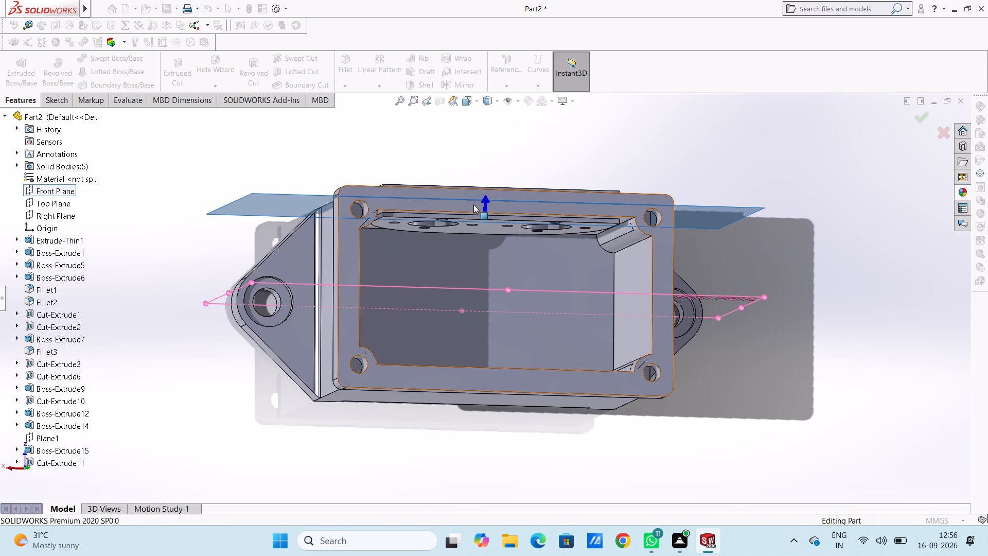
pyautogui.doubleClick(479, 199)
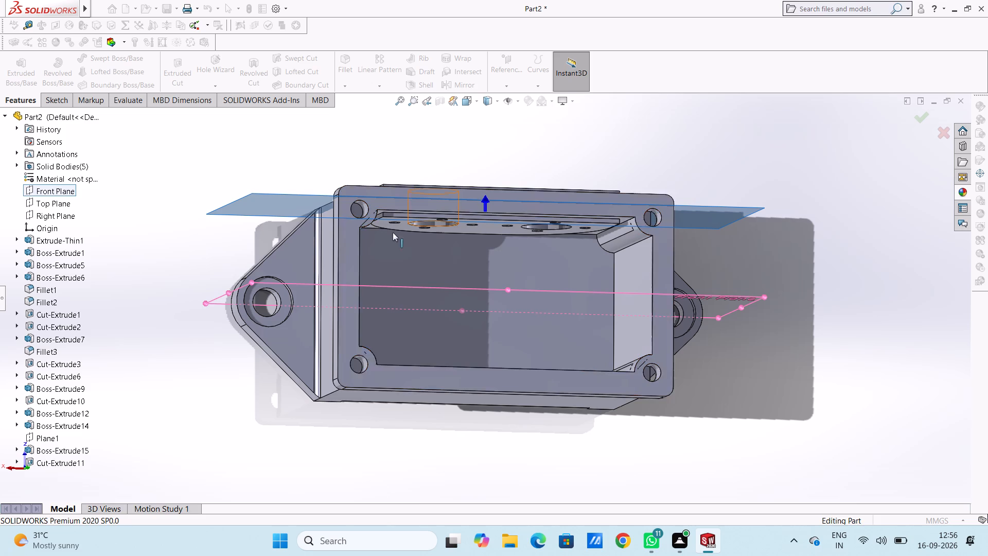
pyautogui.click(166, 230)
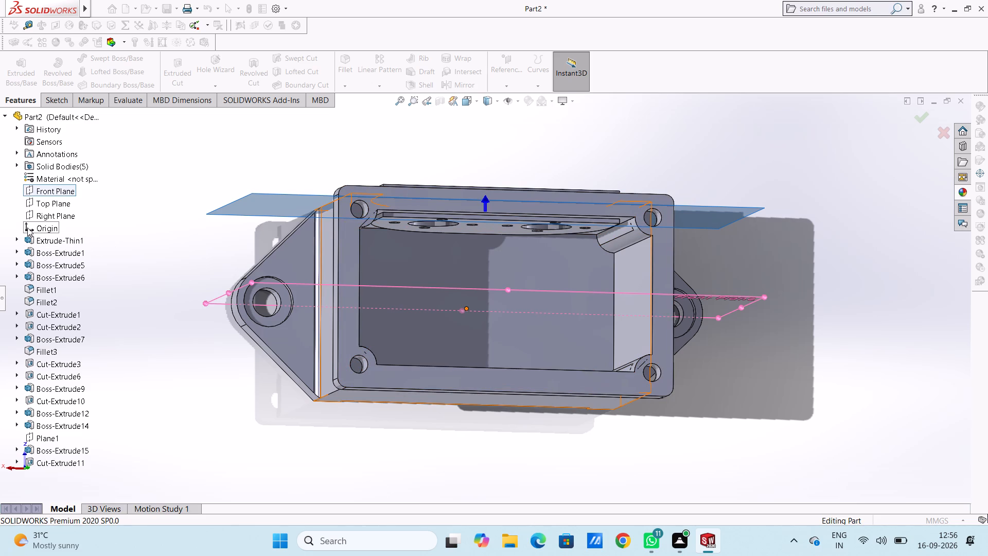
pyautogui.click(2, 301)
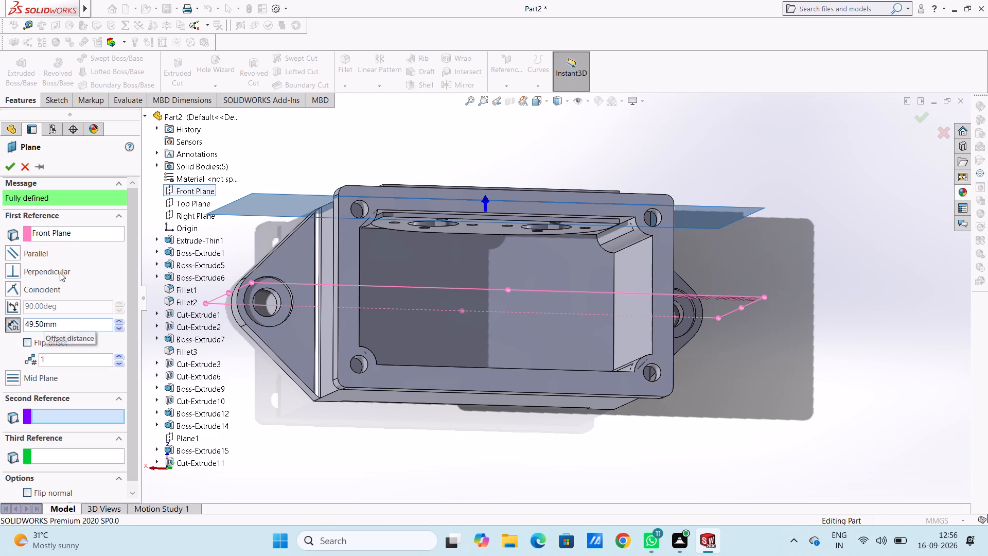
pyautogui.click(26, 340)
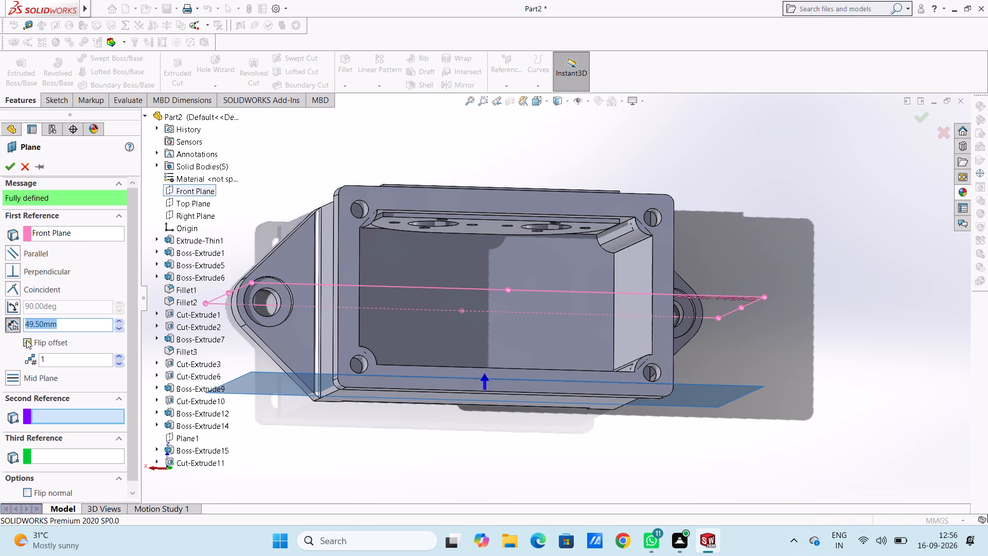
pyautogui.click(16, 166)
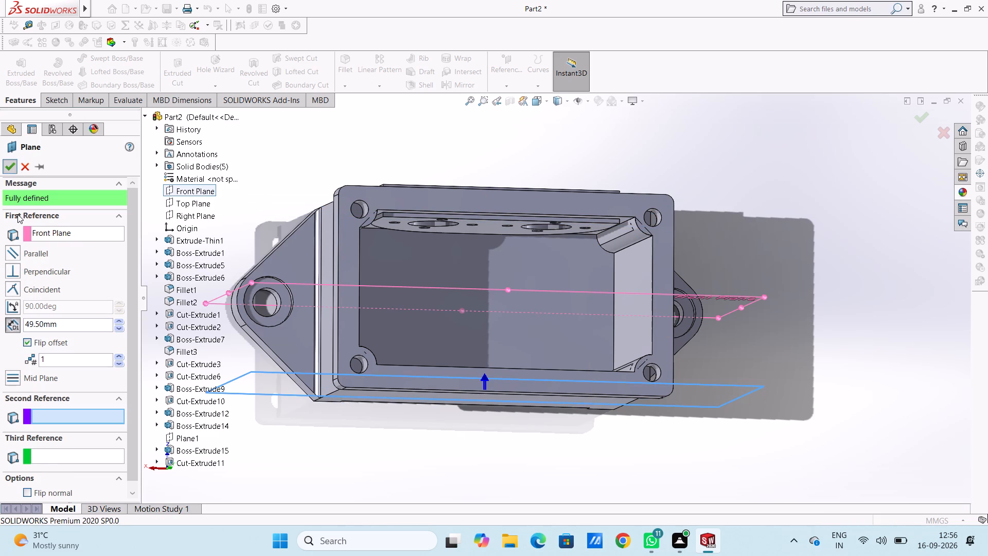
pyautogui.click(203, 190)
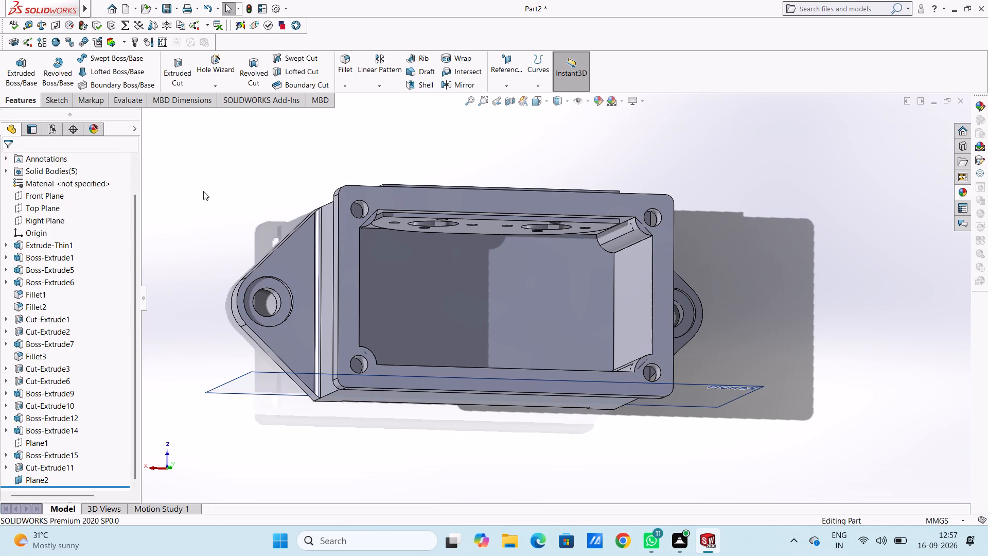
# Start a sketch on the new back plane and draw two circles of 30 mm radius side by side over the housing's back wall.
pyautogui.hotkey('ctrl', '5')
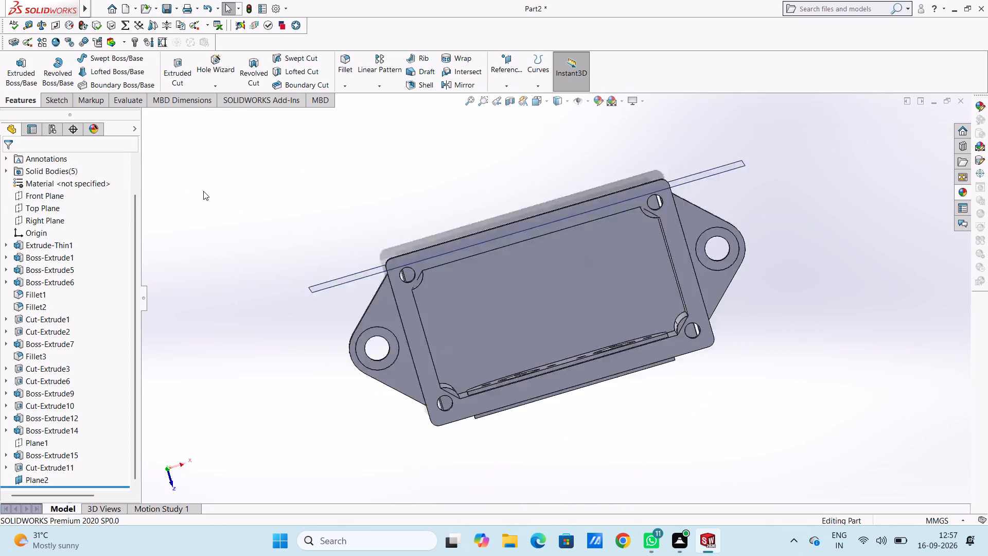
pyautogui.hotkey('ctrl', '2')
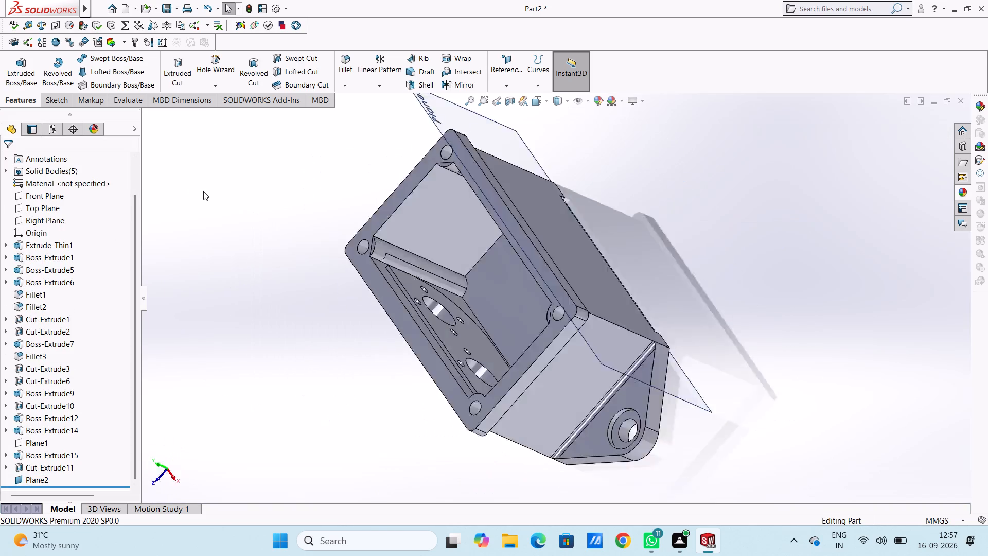
pyautogui.click(364, 314)
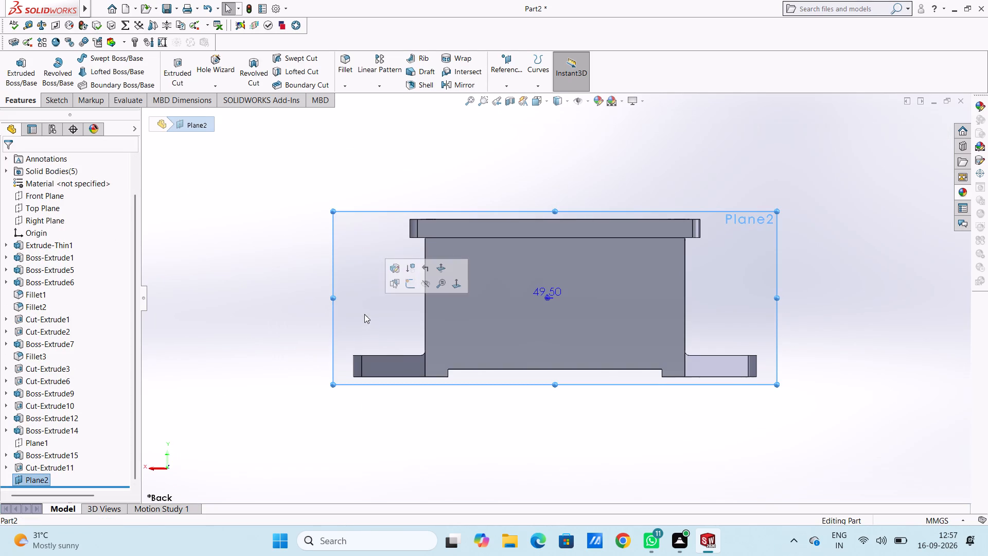
pyautogui.click(405, 282)
pyautogui.click(265, 265)
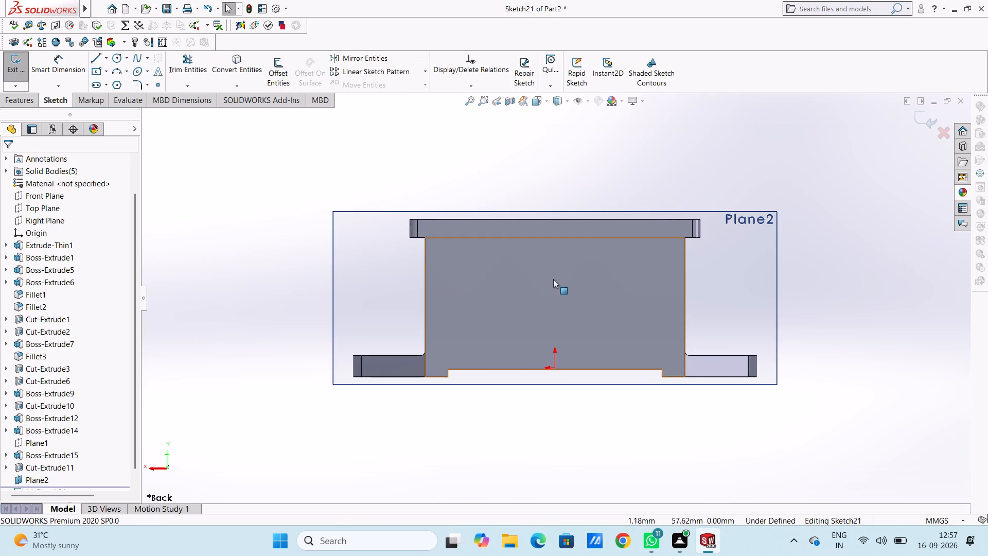
pyautogui.scroll(-2, 590, 276)
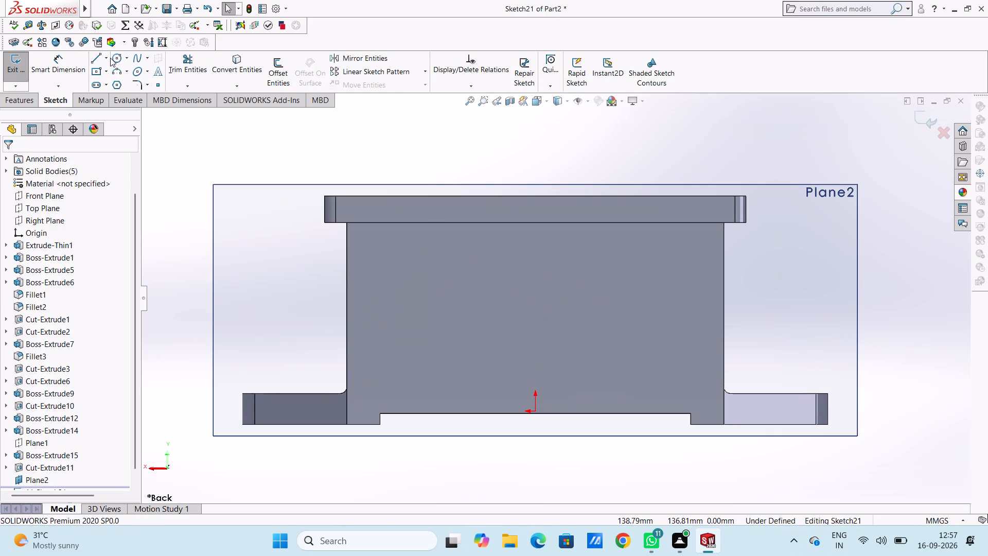
pyautogui.click(112, 57)
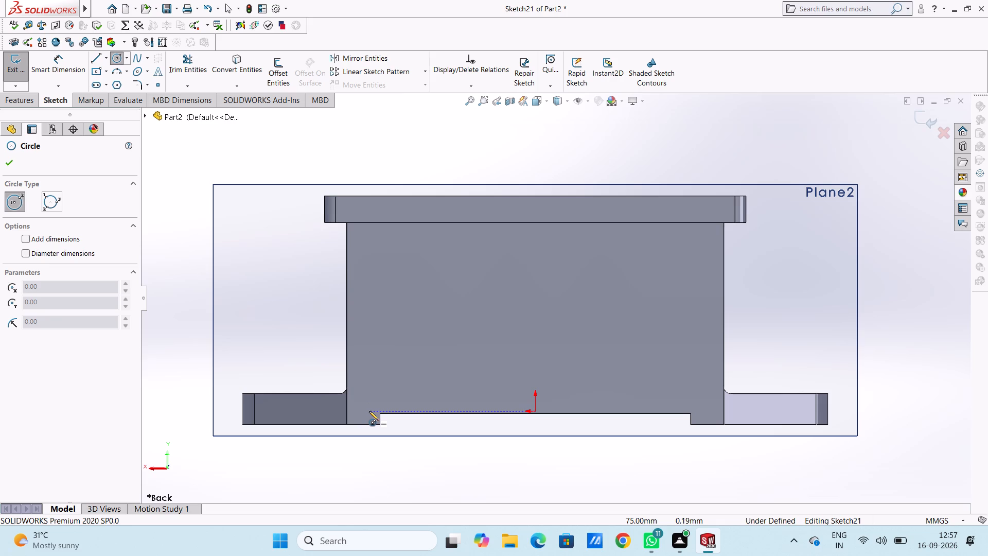
pyautogui.click(444, 302)
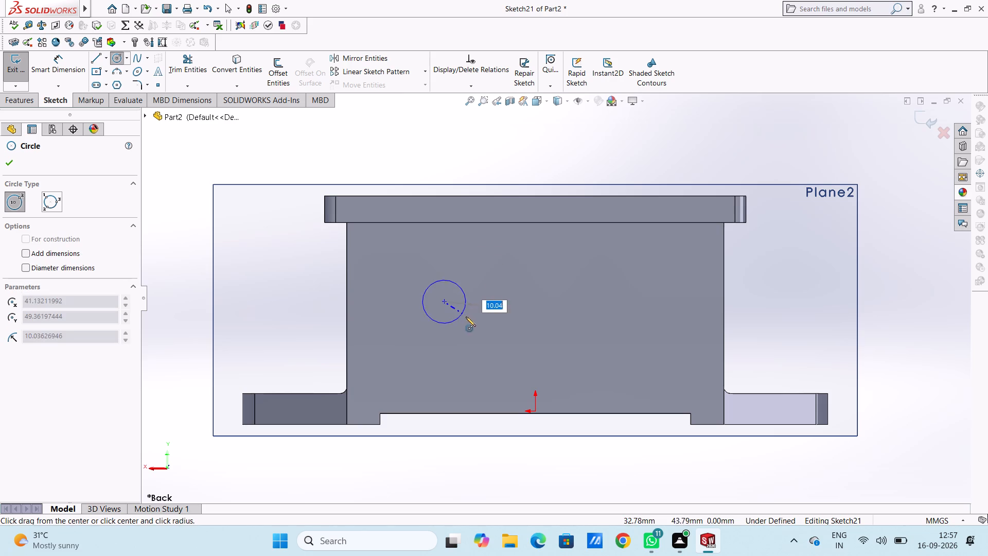
pyautogui.write('30')
pyautogui.press('Return')
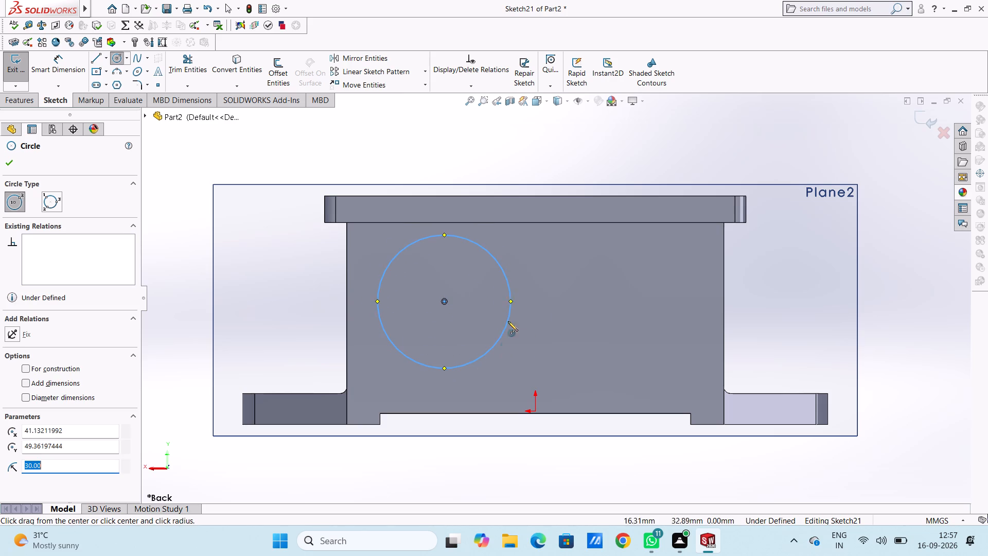
pyautogui.click(623, 300)
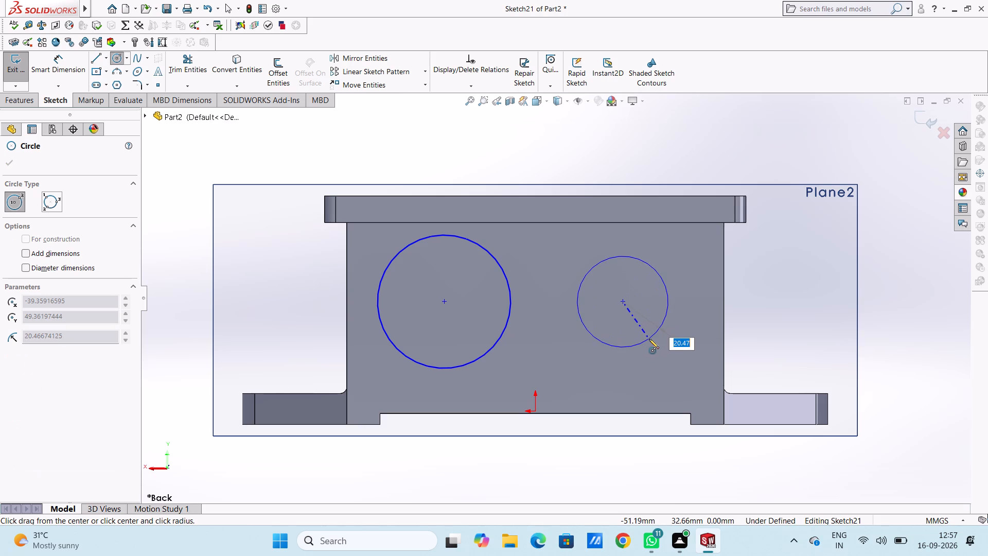
pyautogui.write('30')
pyautogui.press('Return')
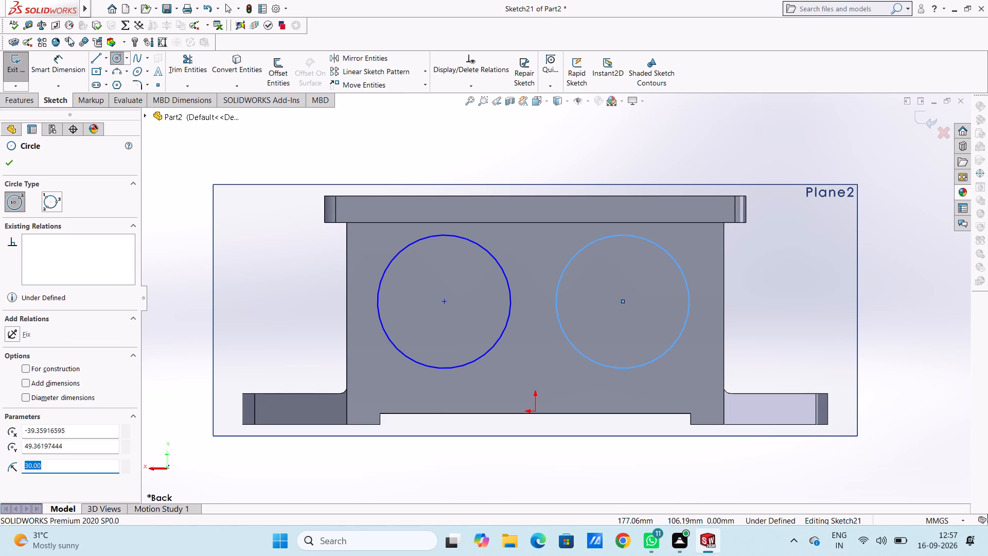
# Dimension the diameters of both large circles on the back plane as 60 mm.
pyautogui.click(71, 64)
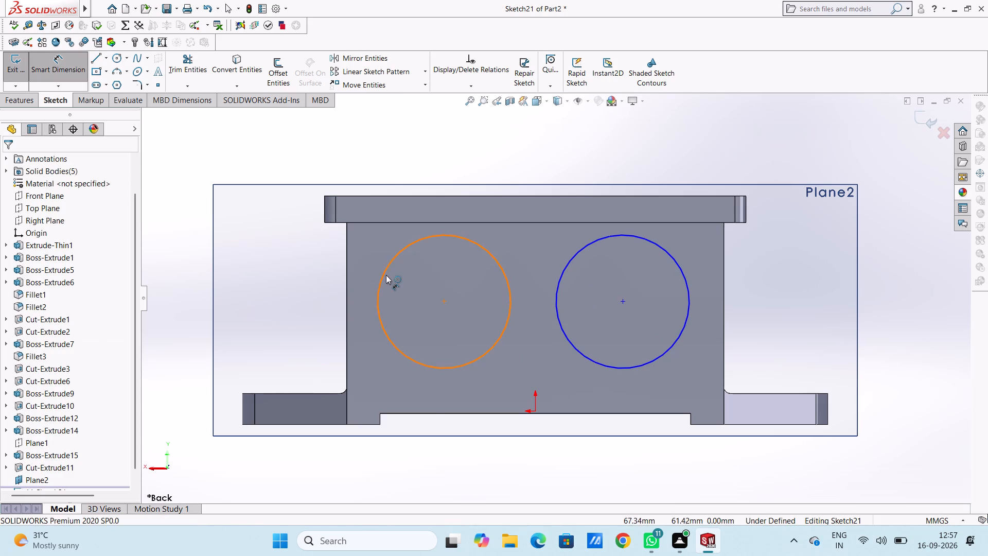
pyautogui.click(386, 274)
pyautogui.click(189, 165)
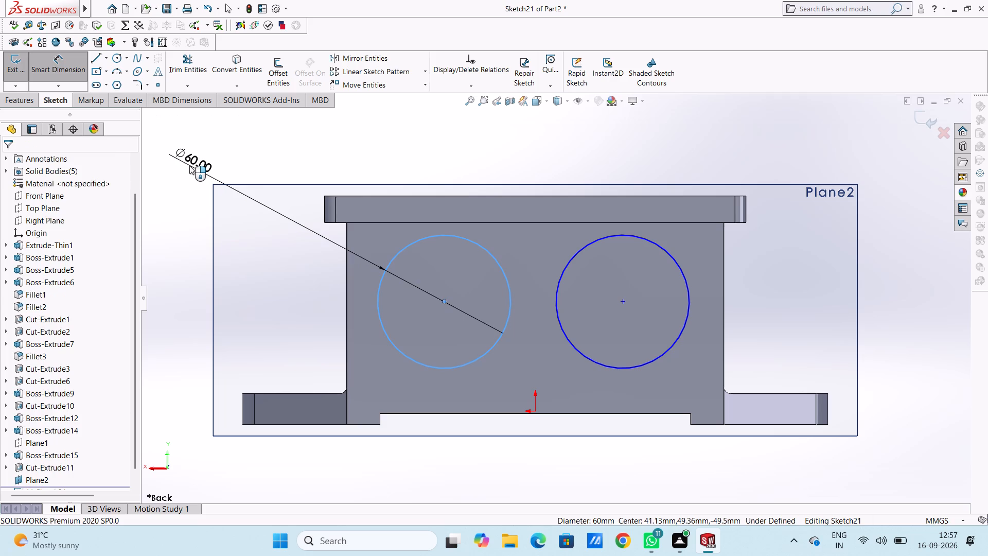
pyautogui.click(144, 152)
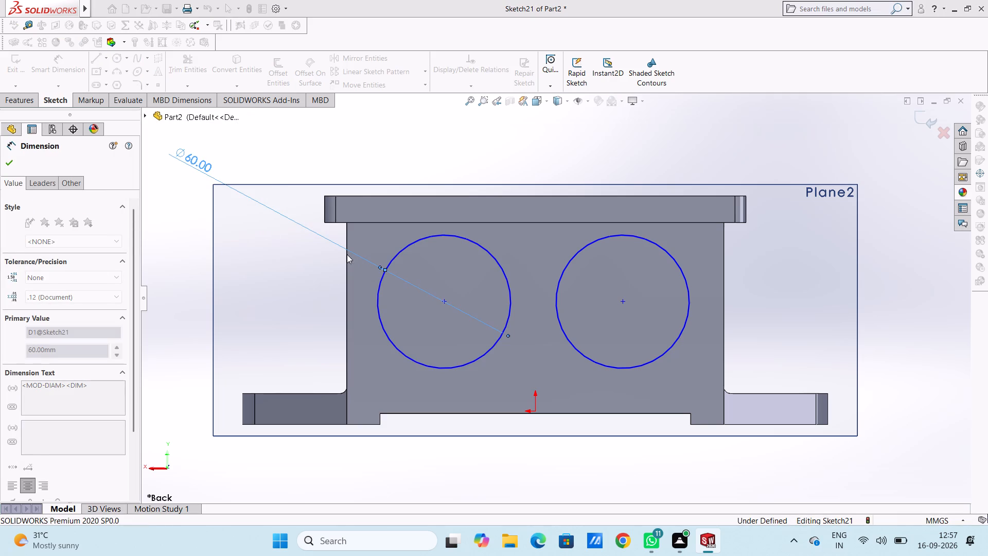
pyautogui.click(677, 268)
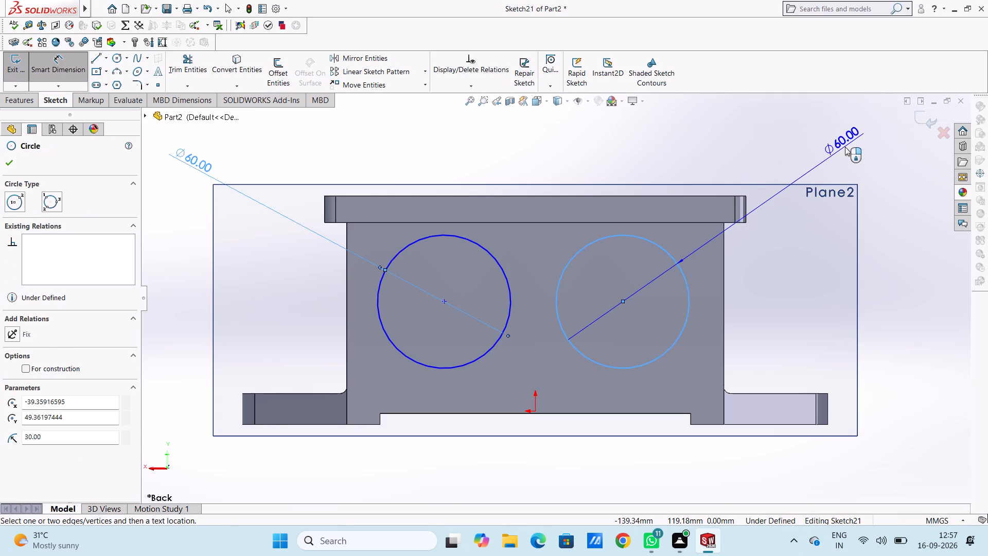
pyautogui.click(845, 147)
pyautogui.click(805, 131)
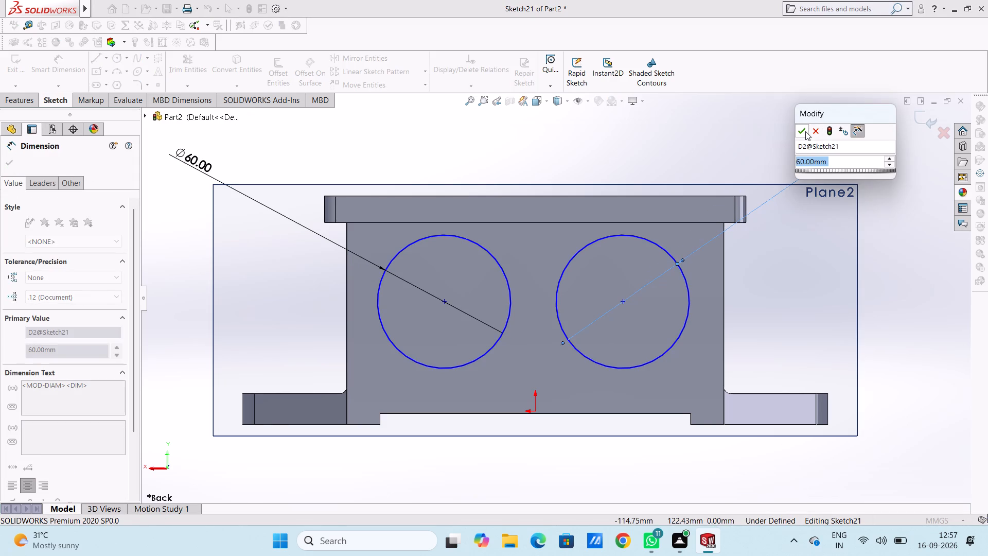
# Dimension the horizontal spacing between the two 60 mm circles' centres and set it to 64 mm.
pyautogui.click(446, 303)
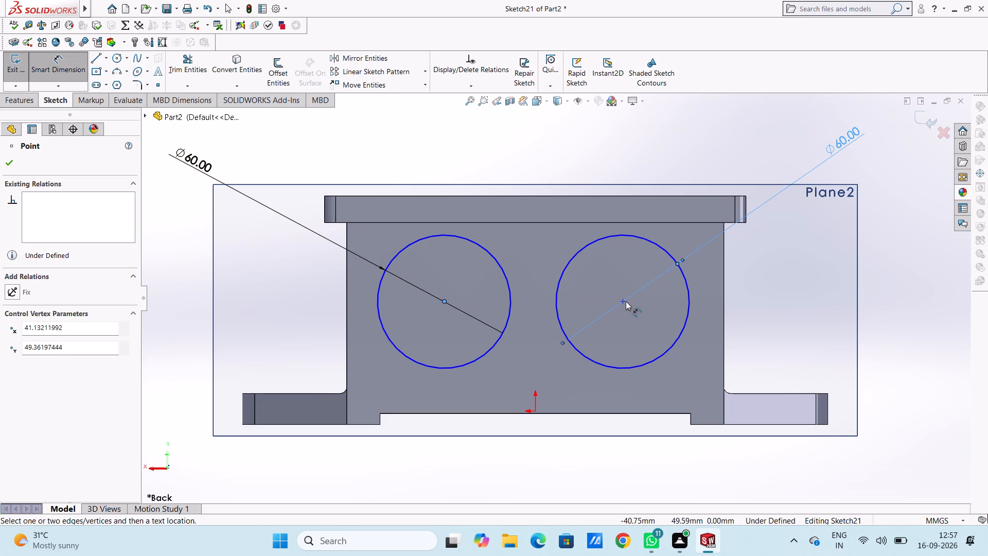
pyautogui.click(625, 302)
pyautogui.doubleClick(549, 468)
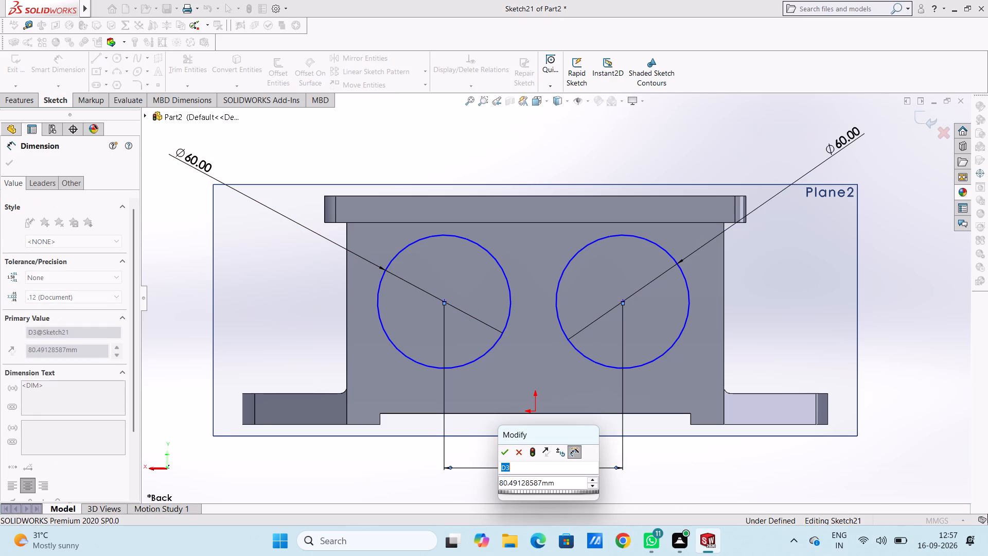
pyautogui.doubleClick(564, 484)
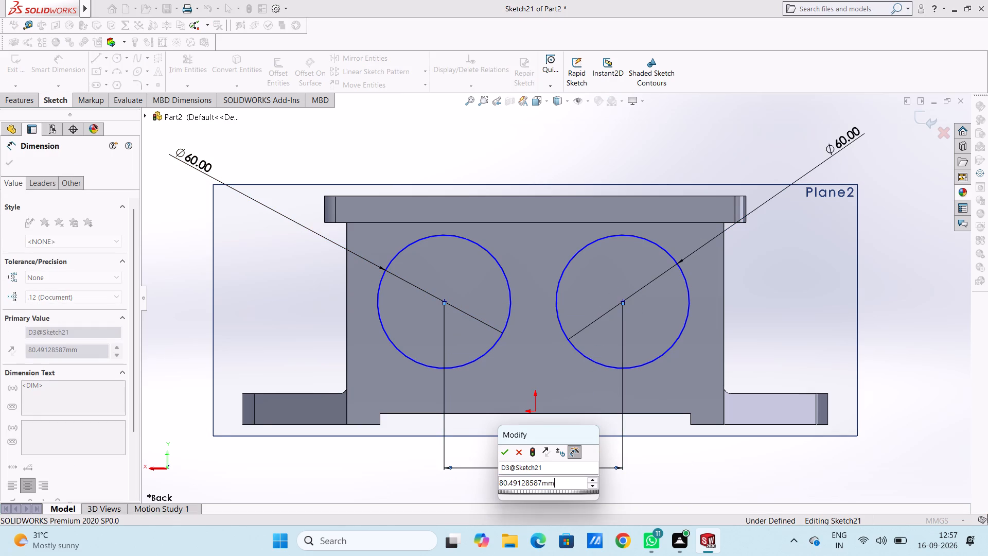
pyautogui.doubleClick(564, 482)
pyautogui.write('64')
pyautogui.press('Return')
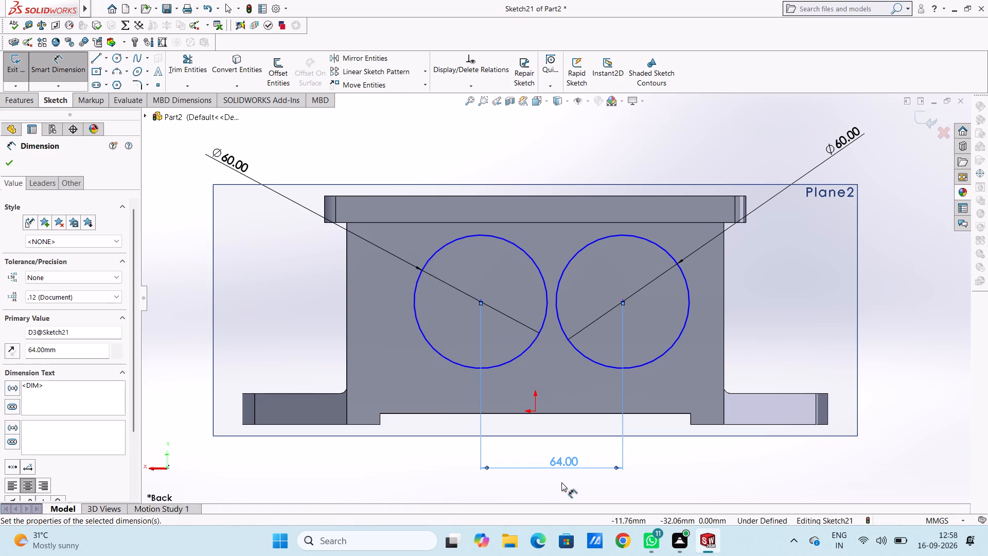
pyautogui.click(425, 474)
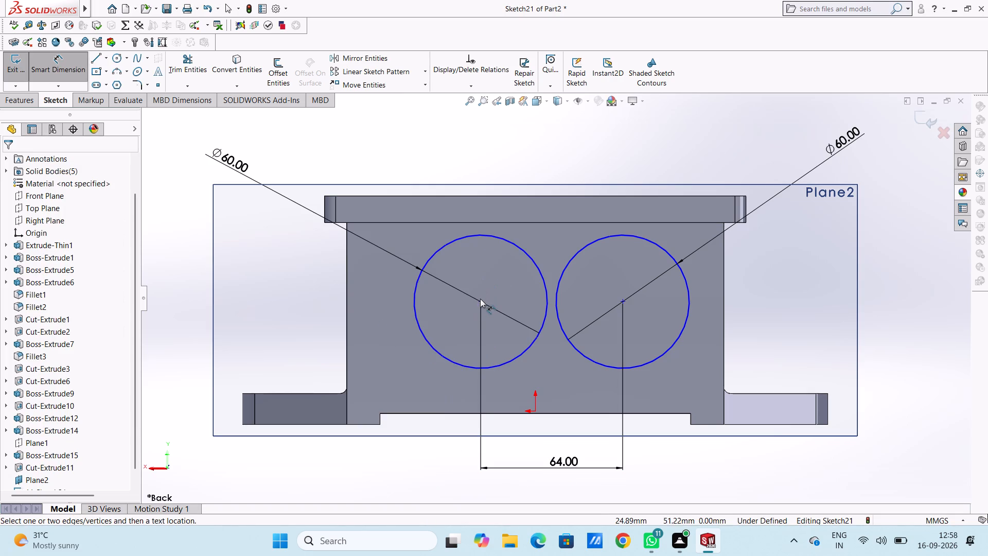
# Dimension each 60 mm circle's centre horizontally from the origin at 32 mm, placing the circles symmetrically about it.
pyautogui.click(481, 300)
pyautogui.click(535, 411)
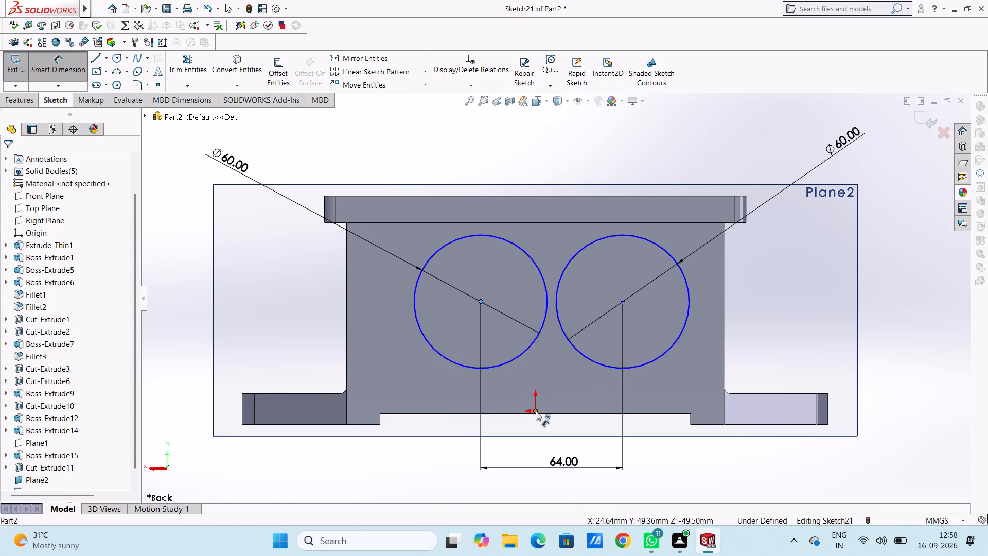
pyautogui.click(489, 488)
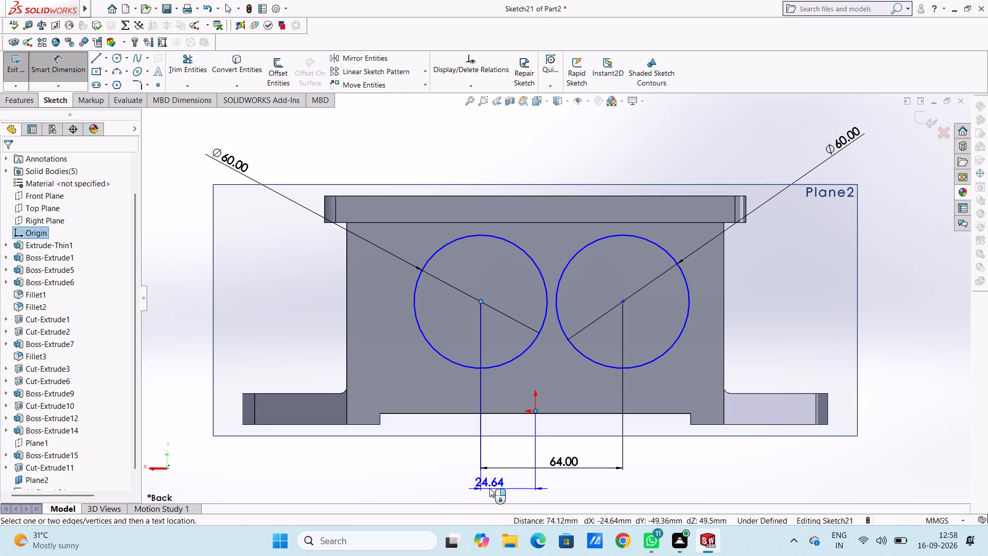
pyautogui.write('32')
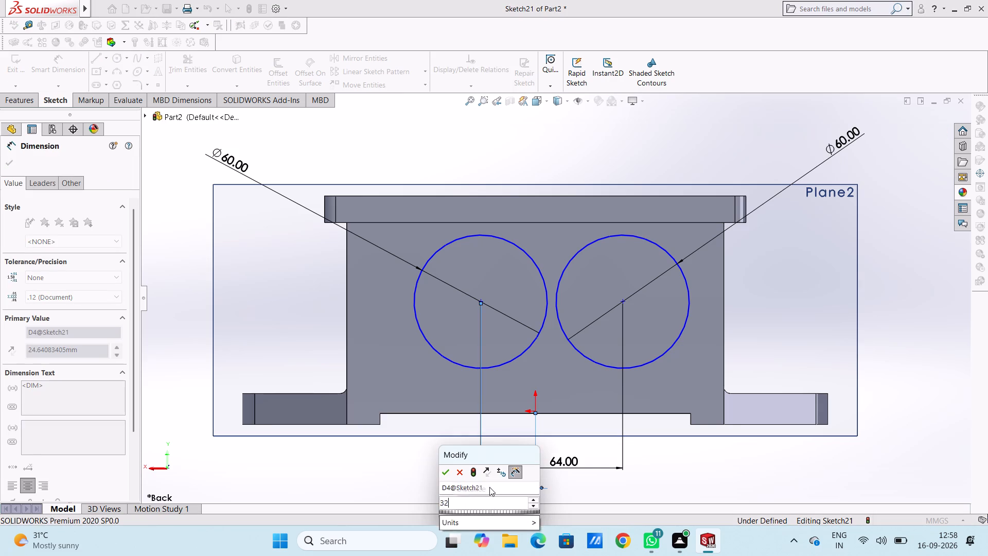
pyautogui.press('Return')
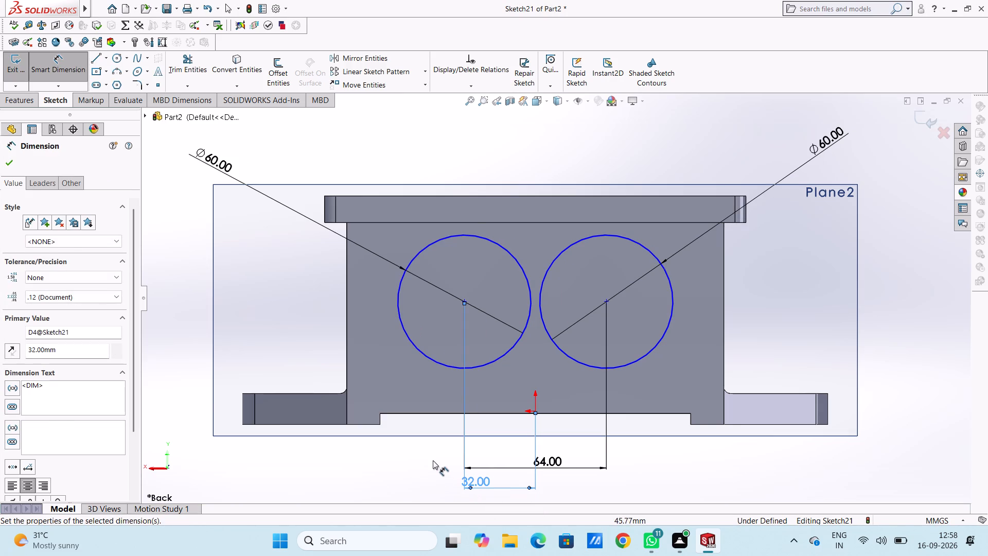
pyautogui.click(433, 460)
pyautogui.click(608, 299)
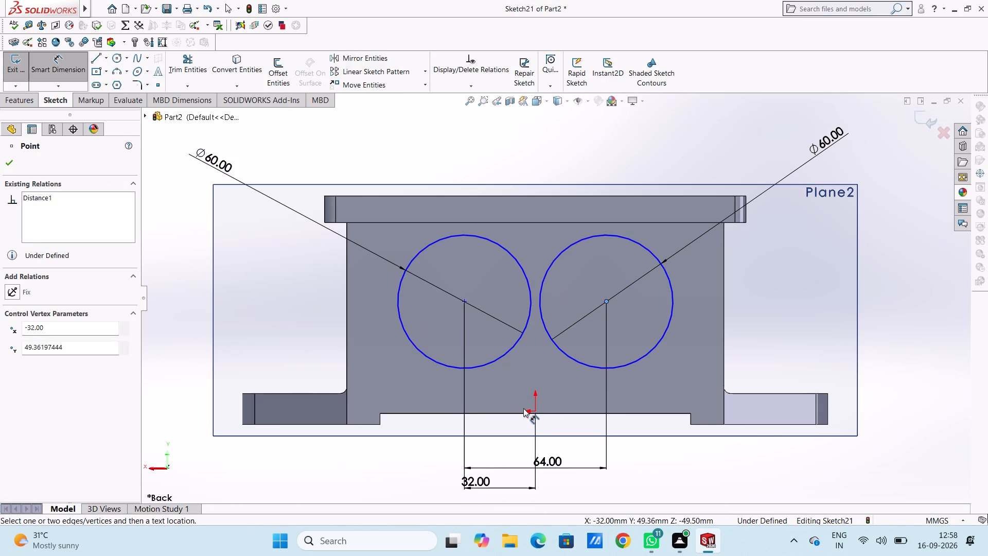
pyautogui.click(537, 411)
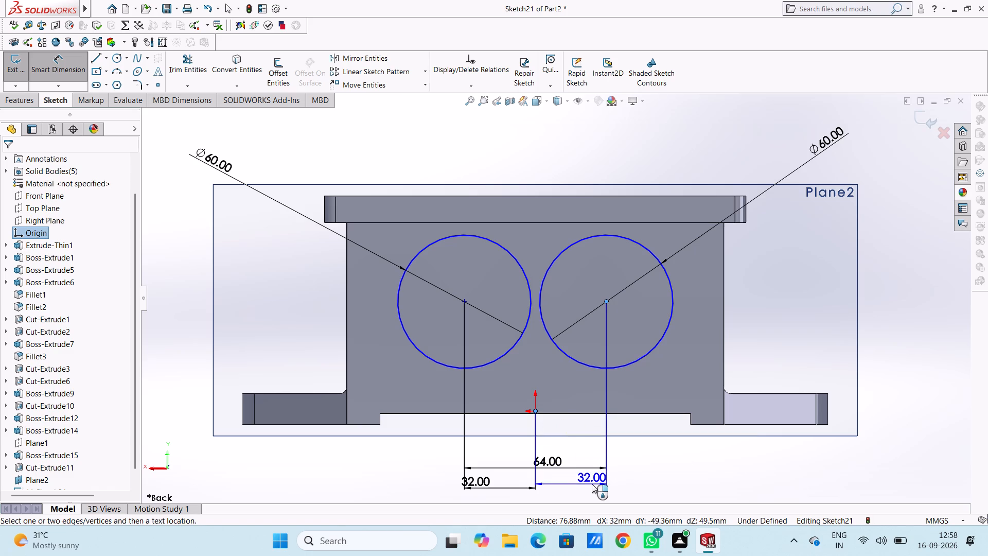
pyautogui.click(592, 484)
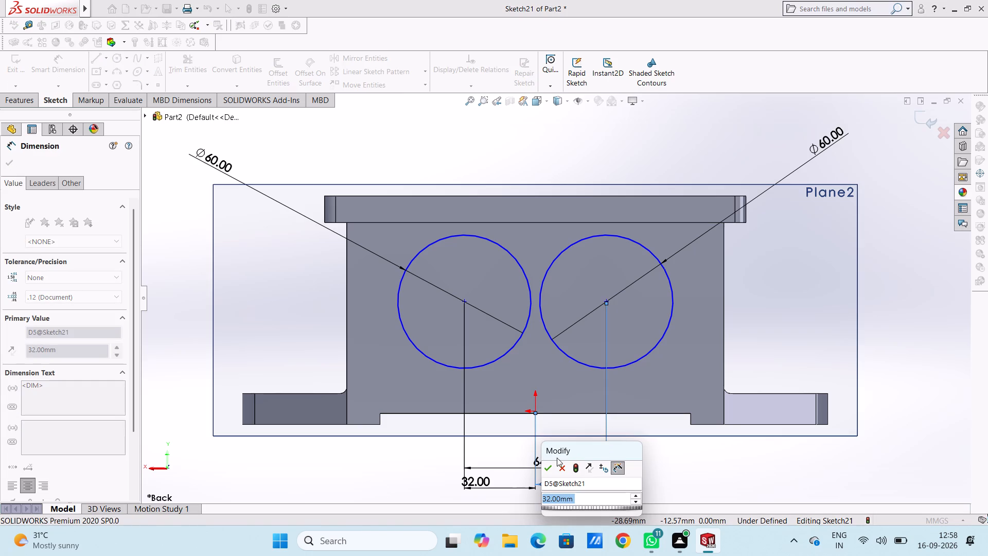
pyautogui.click(552, 467)
pyautogui.click(657, 470)
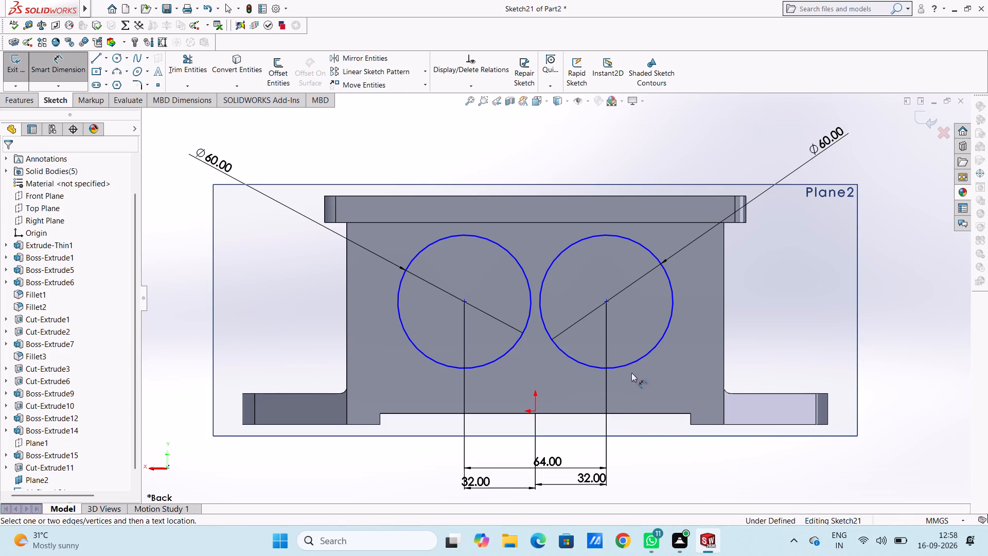
# Draw a concentric circle of 22 mm radius inside the left-hand 60 mm circle.
pyautogui.scroll(-2, 605, 342)
pyautogui.scroll(2, 571, 337)
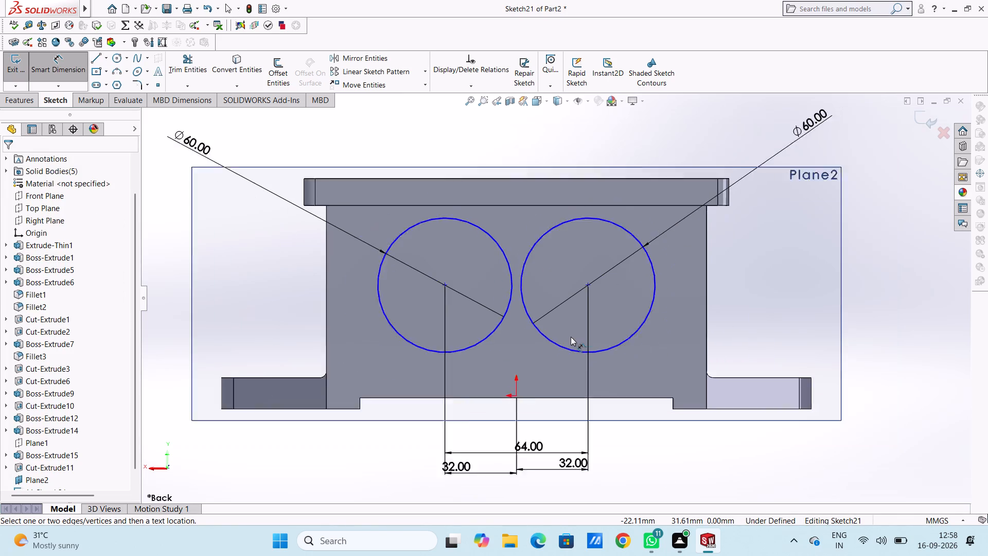
pyautogui.scroll(1, 571, 337)
pyautogui.scroll(-2, 493, 331)
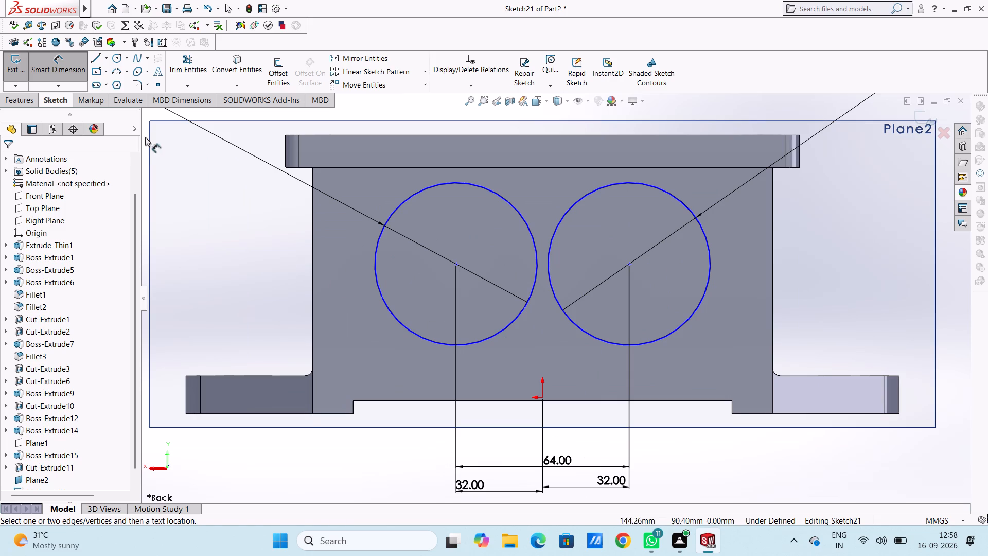
pyautogui.click(117, 61)
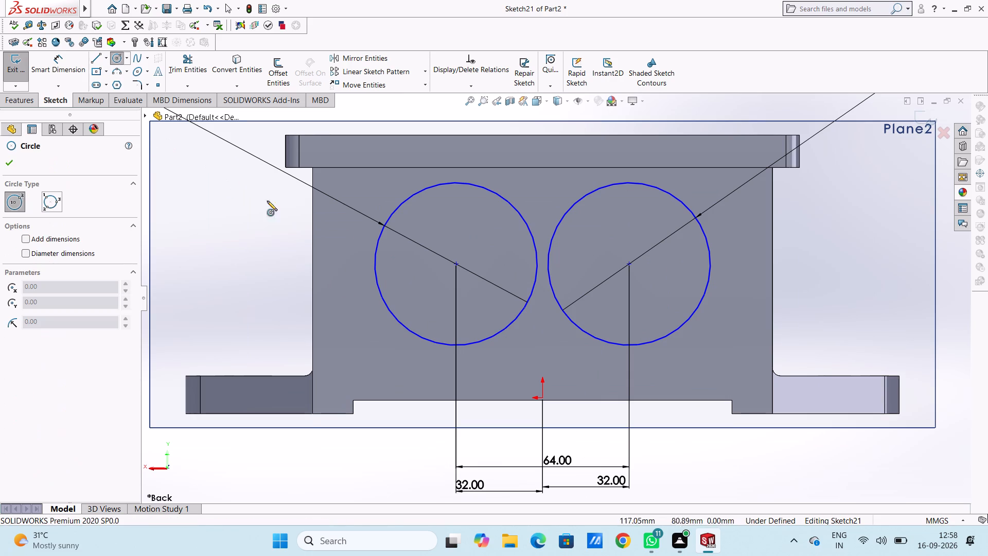
pyautogui.click(455, 264)
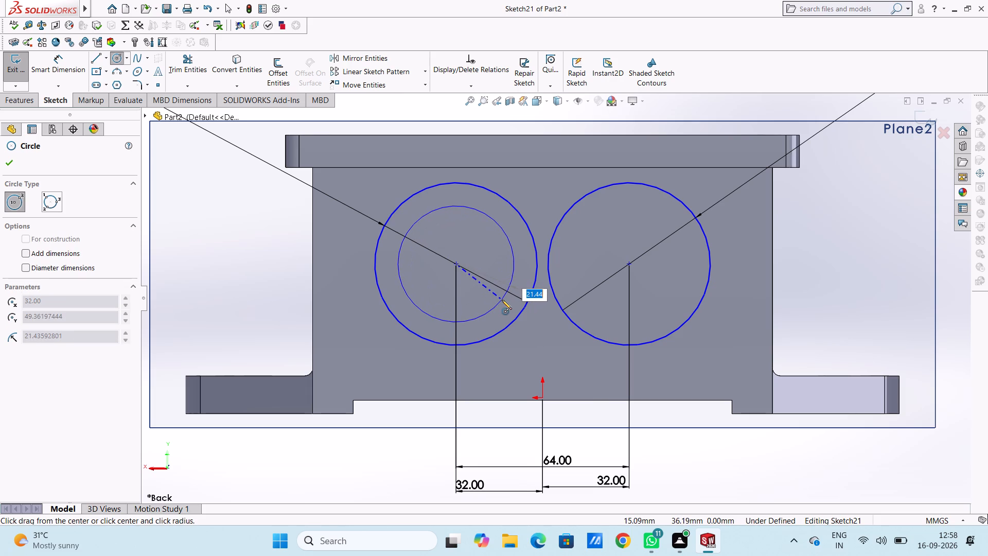
pyautogui.write('22')
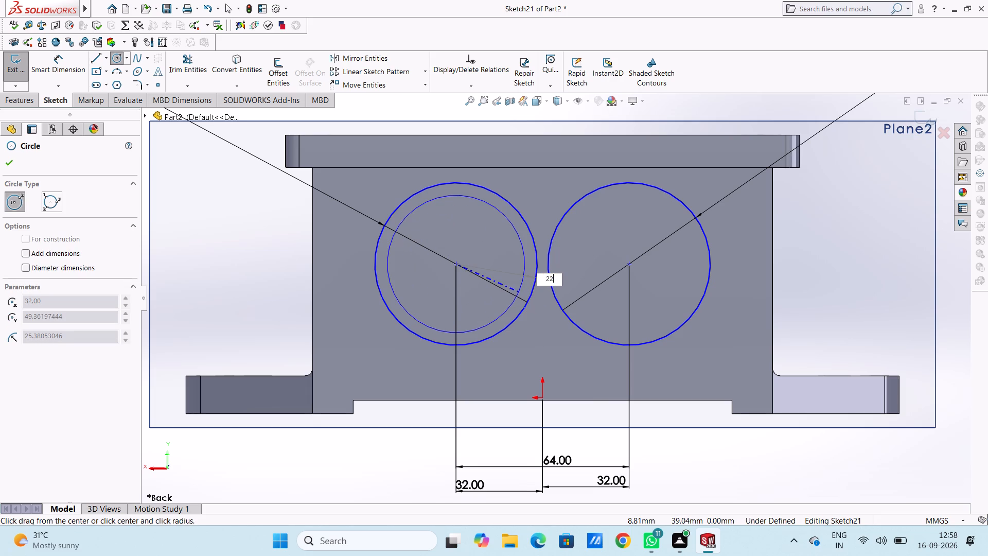
pyautogui.press('Return')
pyautogui.press('Escape')
pyautogui.press('Escape')
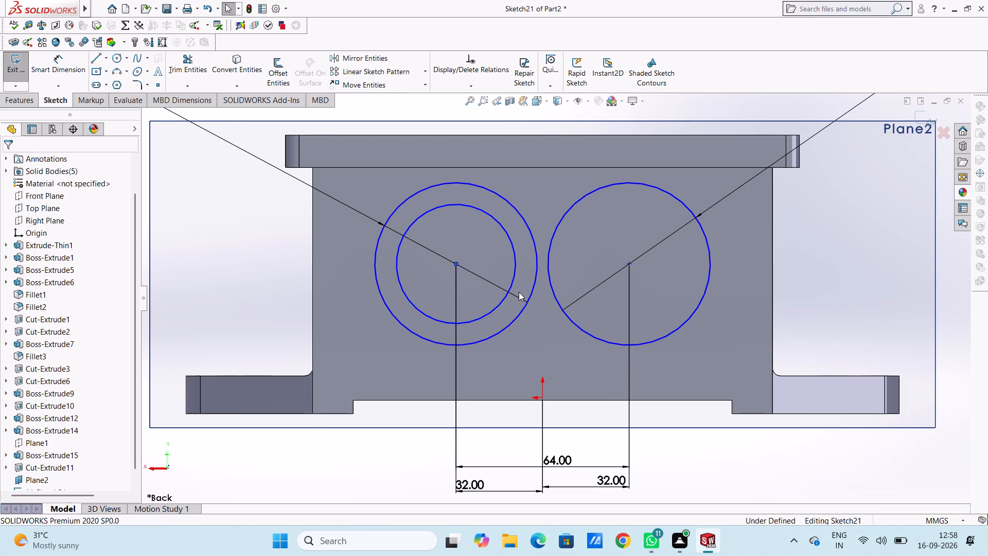
# Draw a vertical line midway between the two large circles, from the midpoint of the top flange's lower edge down to the origin.
pyautogui.click(94, 61)
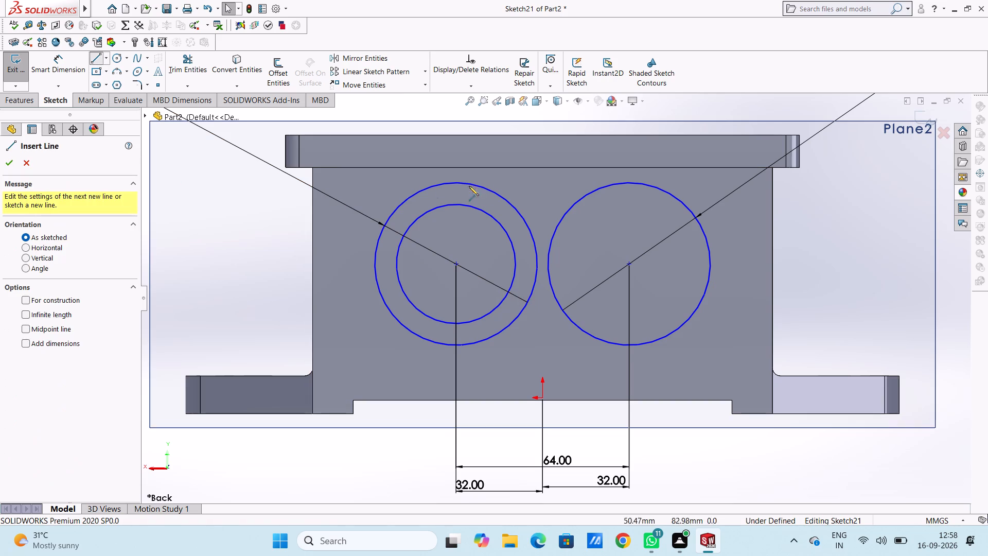
pyautogui.click(543, 168)
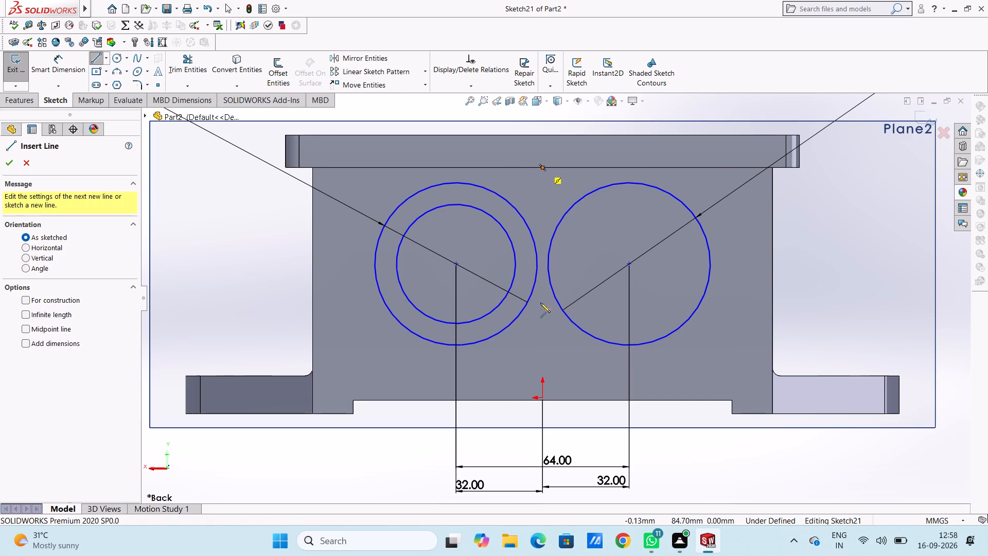
pyautogui.click(540, 401)
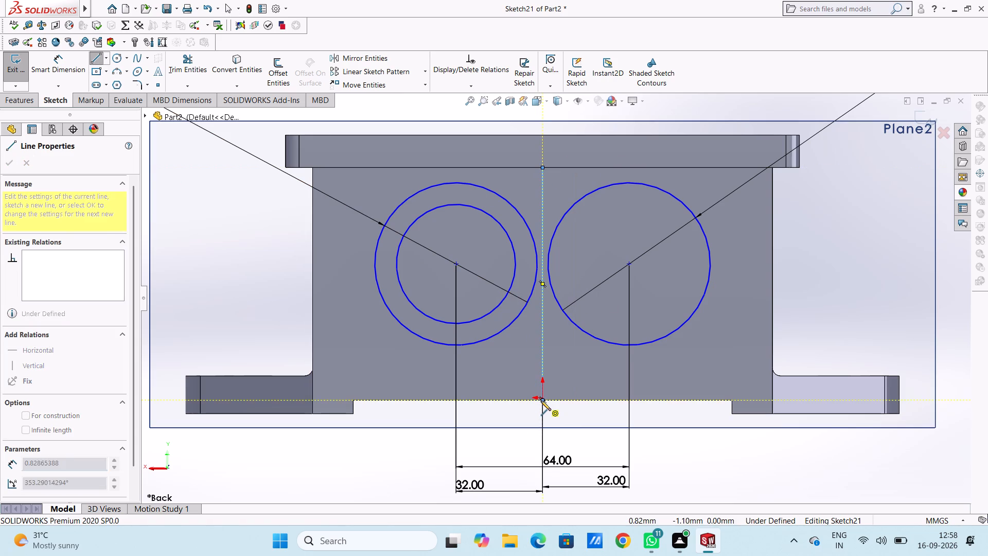
pyautogui.press('Escape')
pyautogui.press('Escape')
pyautogui.press('Escape')
# Draw a small circle of 3 mm radius centred on the uppermost point of the 22 mm radius circle.
pyautogui.scroll(-3, 505, 218)
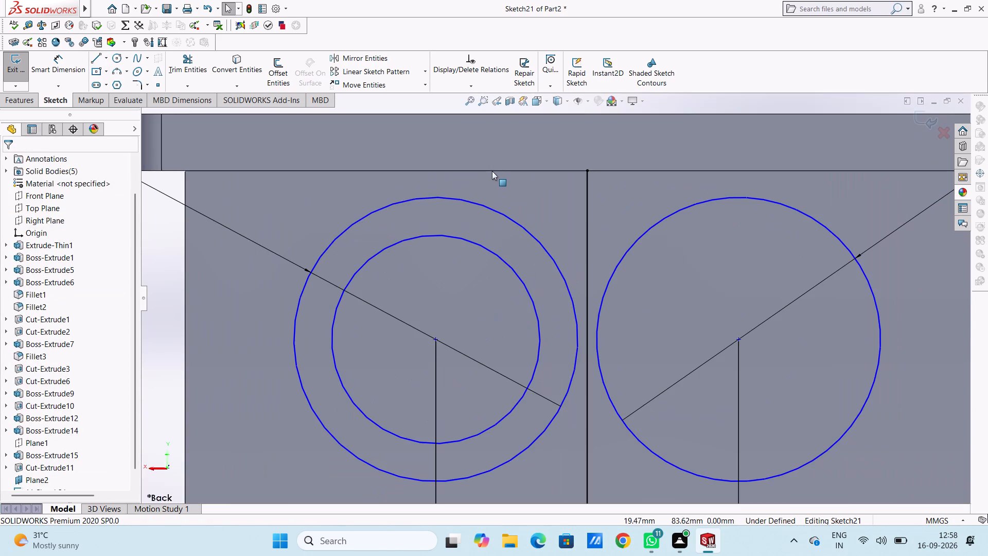
pyautogui.click(121, 61)
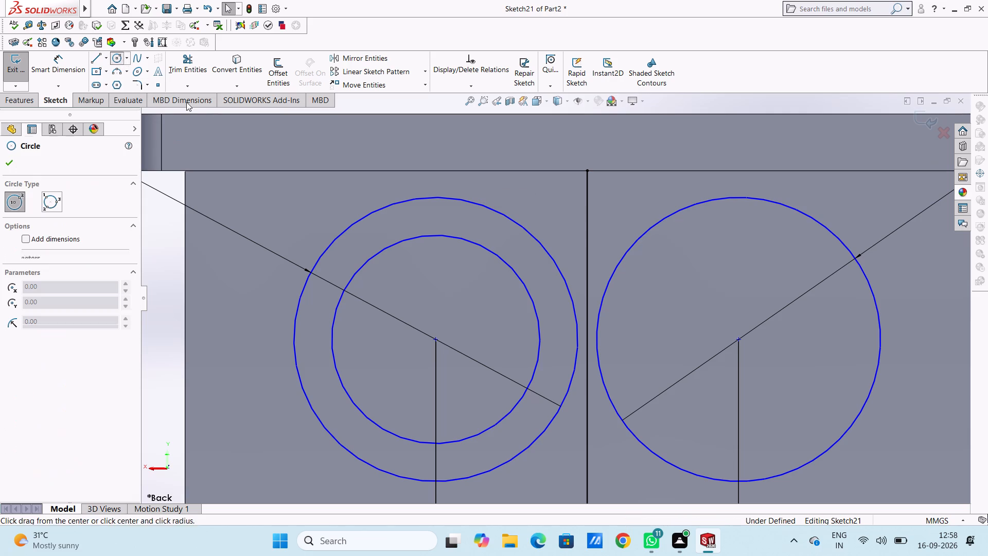
pyautogui.click(435, 236)
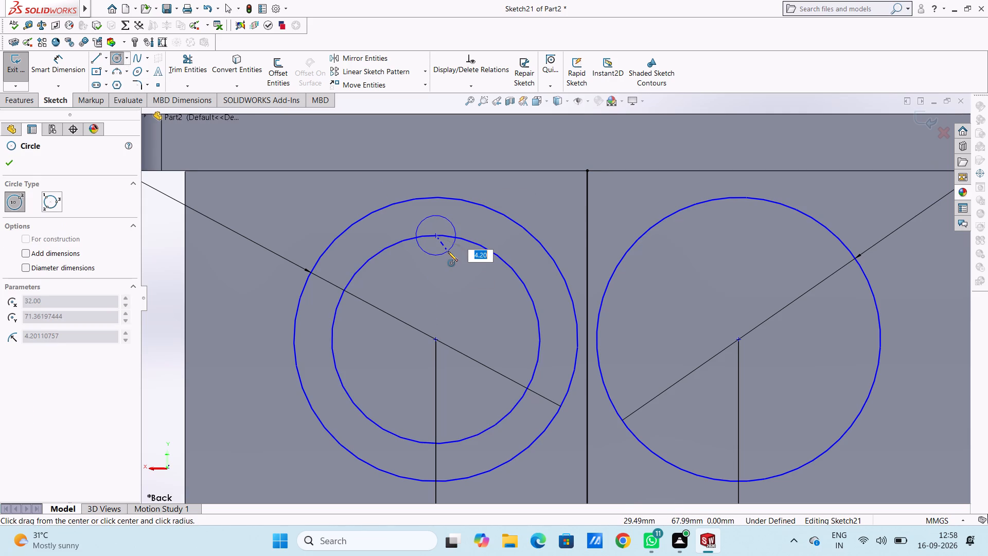
pyautogui.press('3')
pyautogui.press('Return')
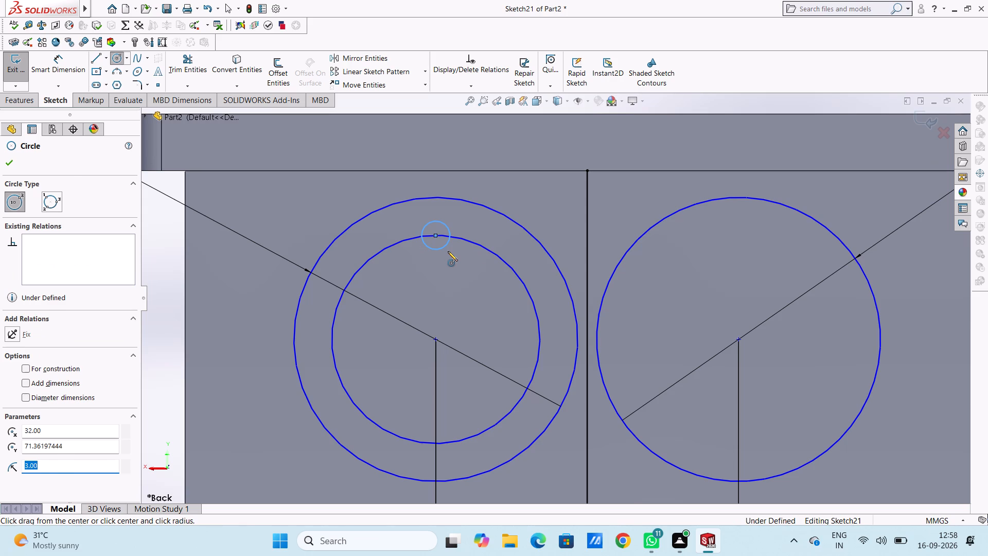
pyautogui.press('Escape')
pyautogui.press('Escape')
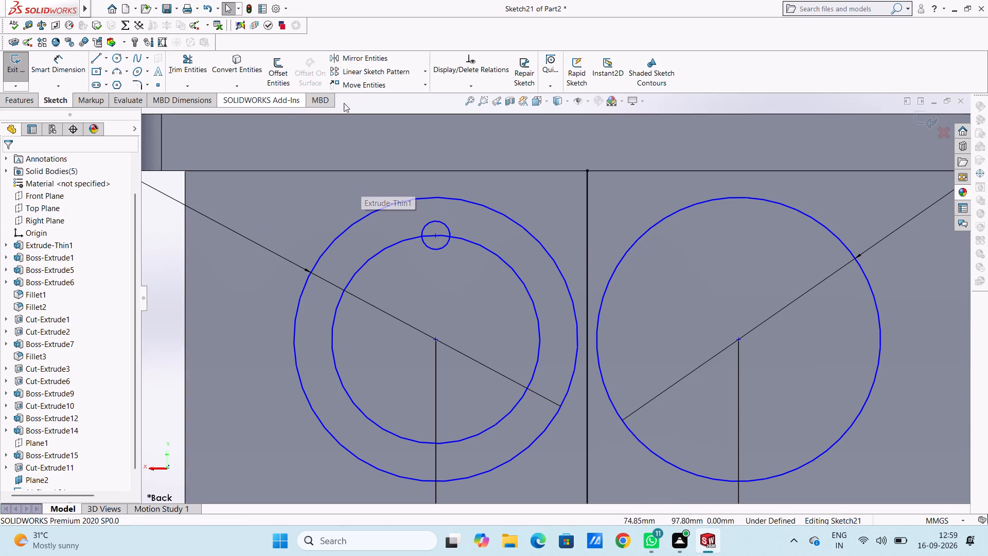
# Dimension the small circle's diameter as 6 mm.
pyautogui.click(78, 73)
pyautogui.click(438, 224)
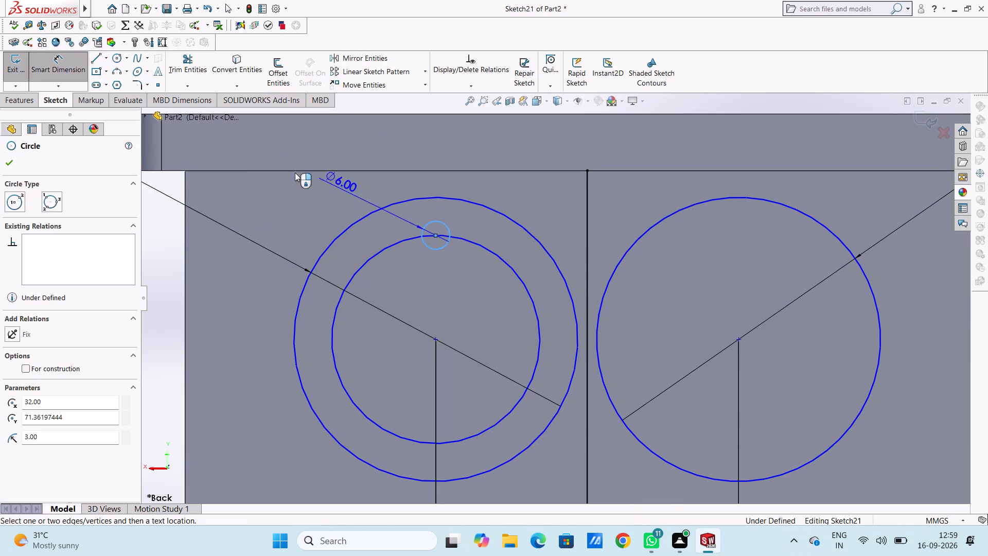
pyautogui.click(216, 184)
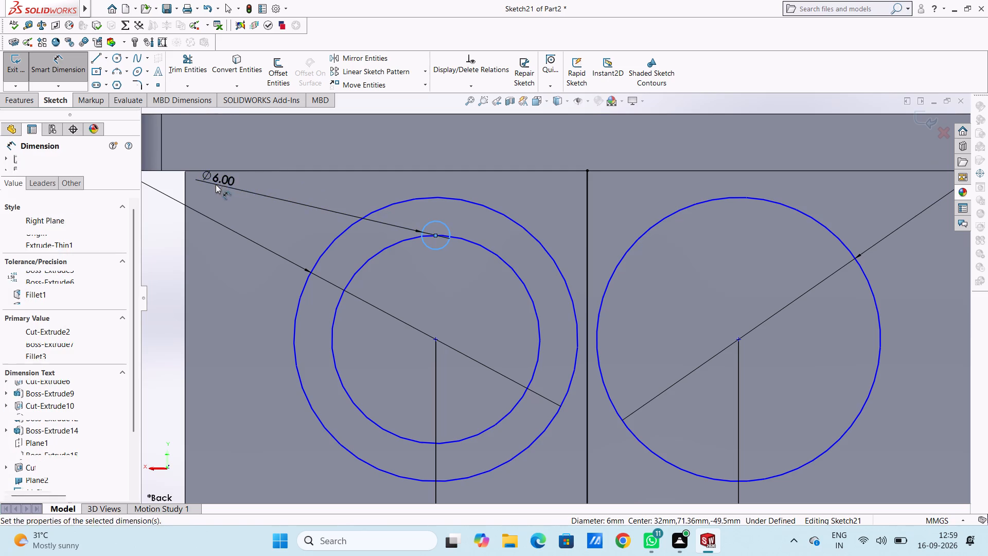
pyautogui.click(173, 170)
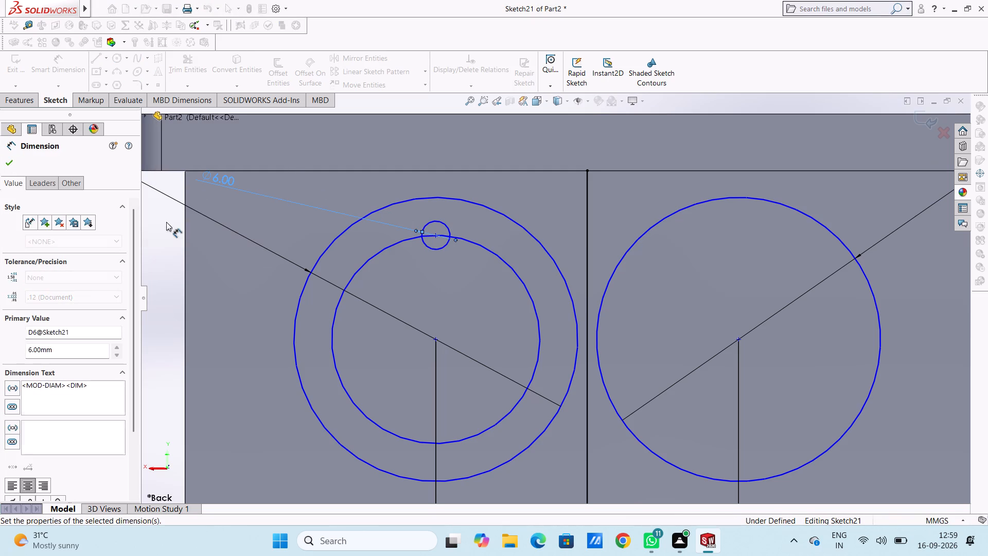
# Circular-pattern the 6 mm circle into 4 equally spaced instances over 360 degrees around the left-hand 60 mm circle's centre.
pyautogui.click(166, 222)
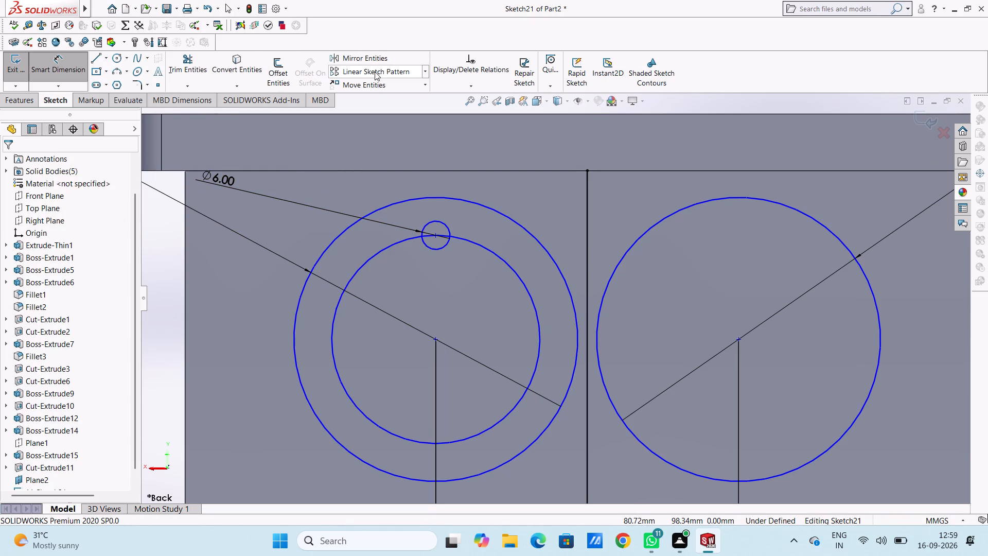
pyautogui.press('Escape')
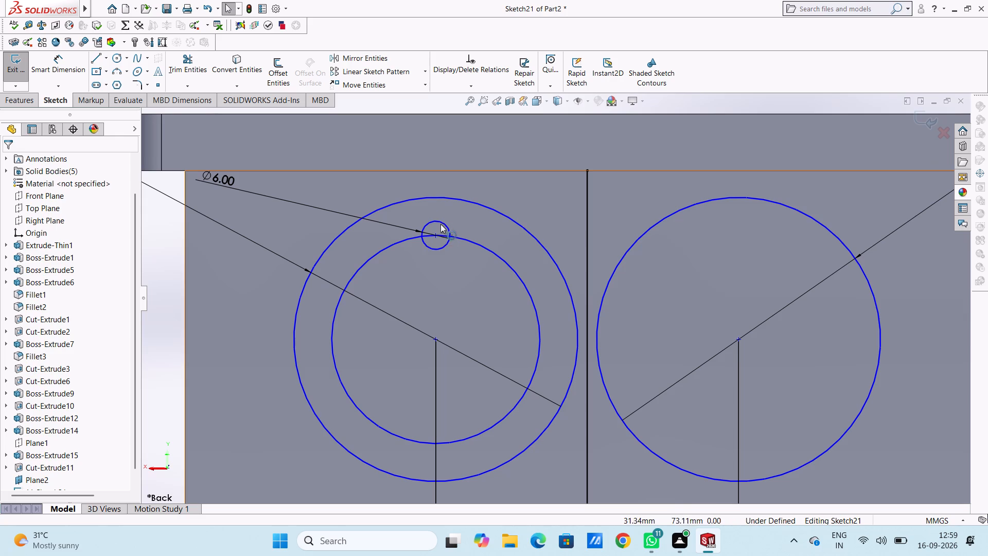
pyautogui.click(443, 221)
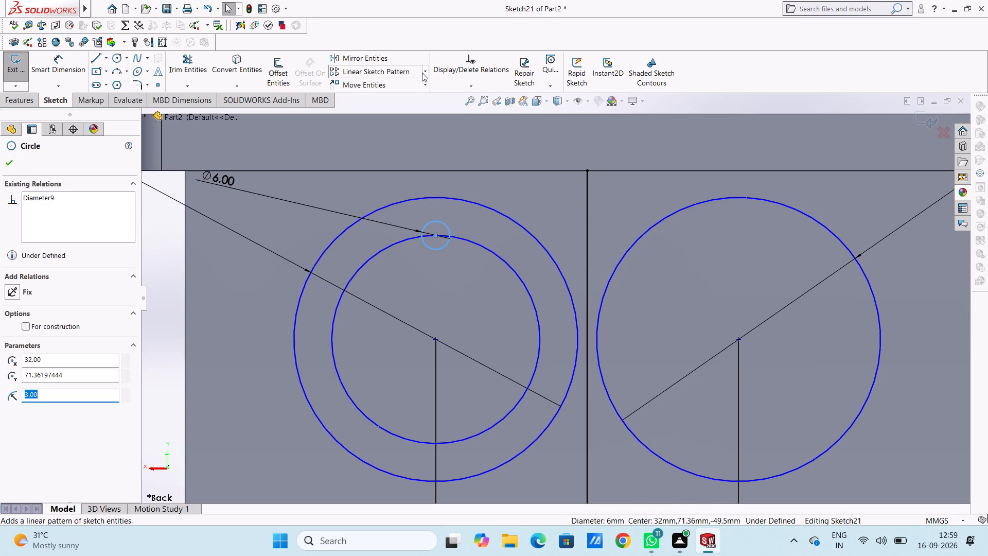
pyautogui.click(422, 73)
pyautogui.click(414, 97)
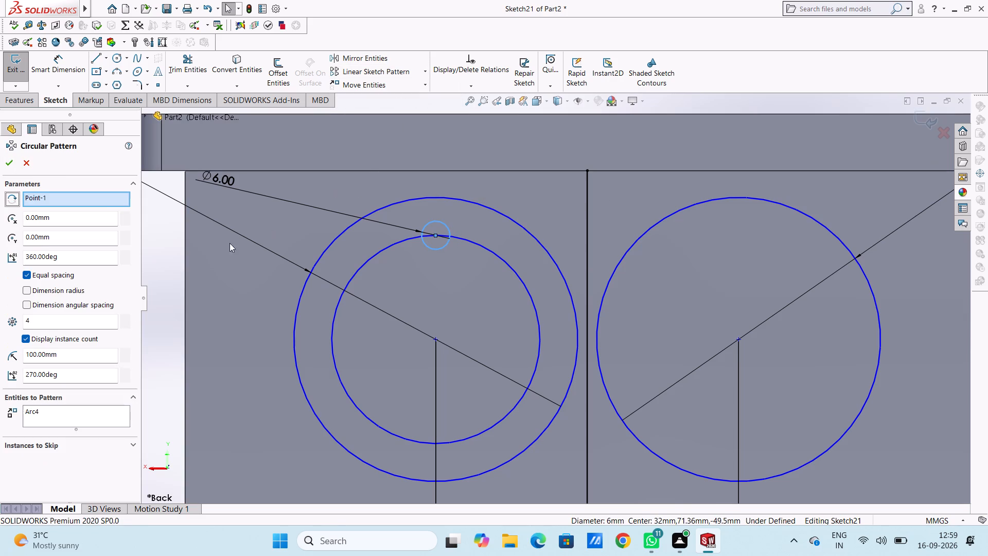
pyautogui.rightClick(100, 202)
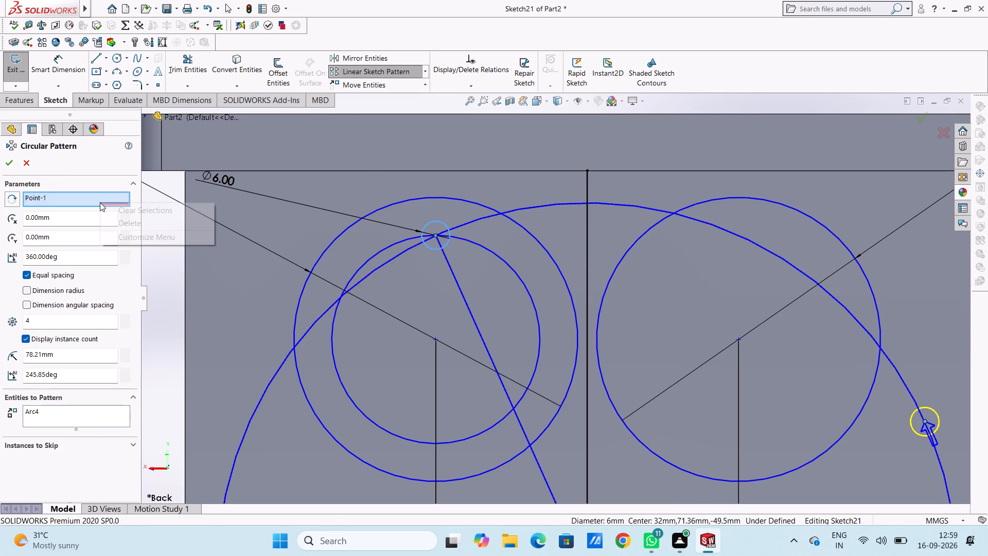
pyautogui.click(119, 223)
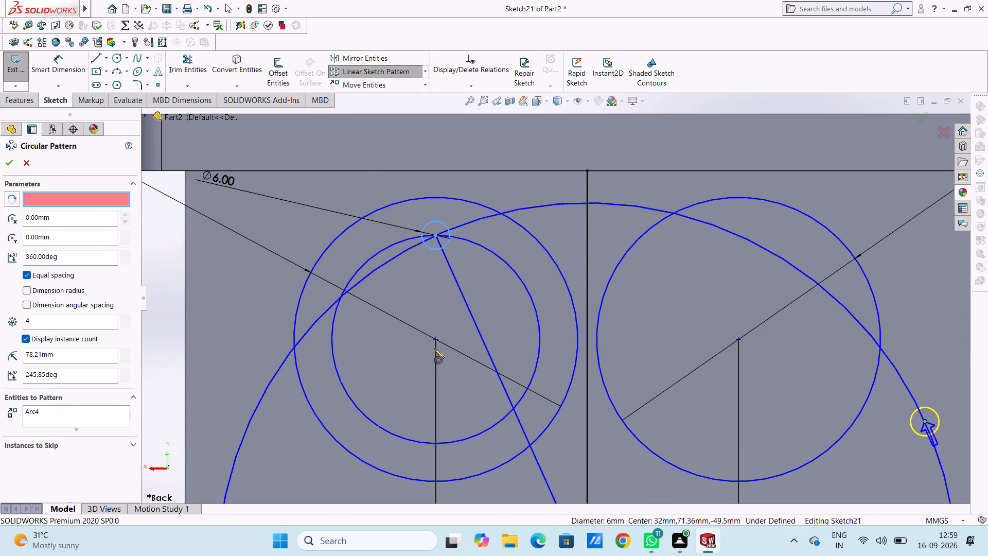
pyautogui.click(434, 337)
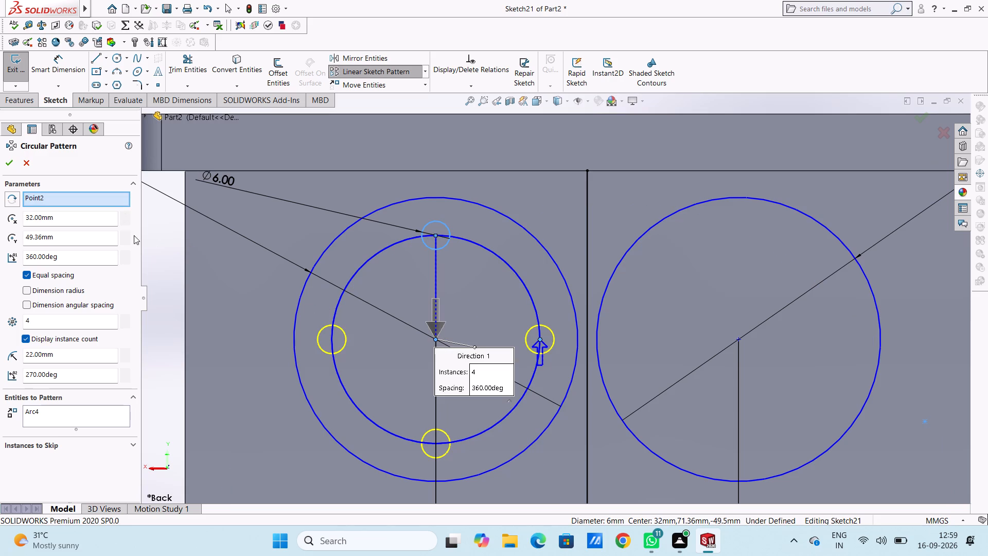
pyautogui.click(10, 163)
pyautogui.click(161, 274)
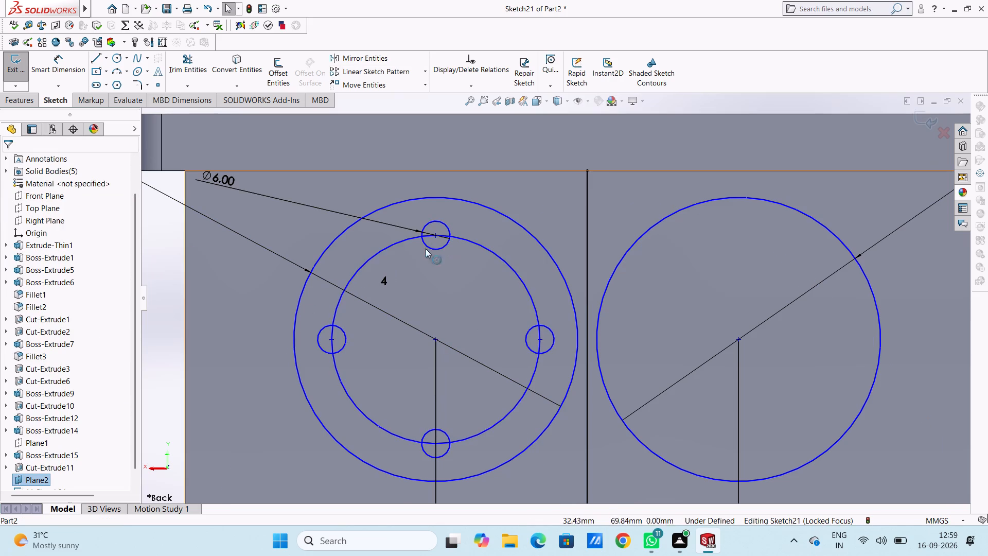
# Delete the 22 mm radius circle that runs through the centres of the four small circles.
pyautogui.click(384, 249)
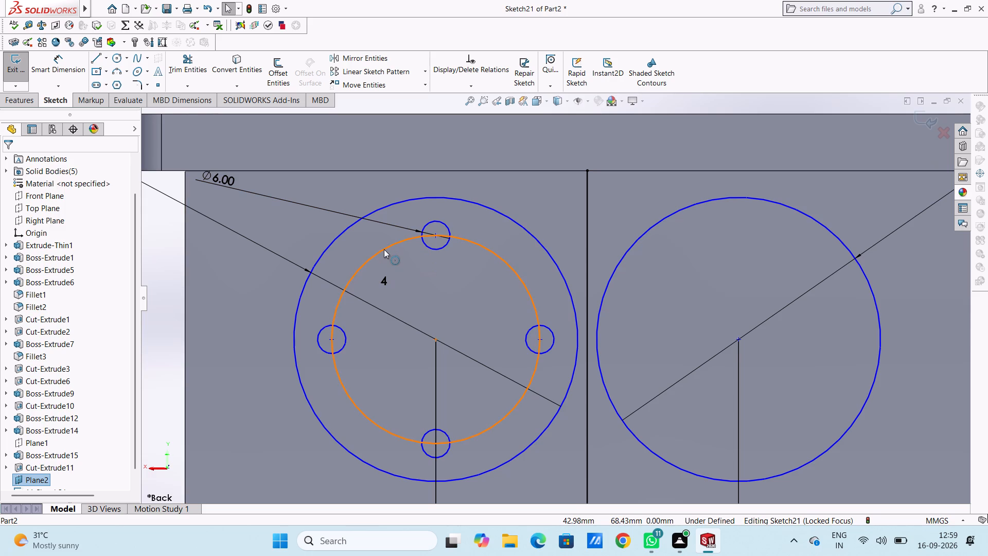
pyautogui.press('Delete')
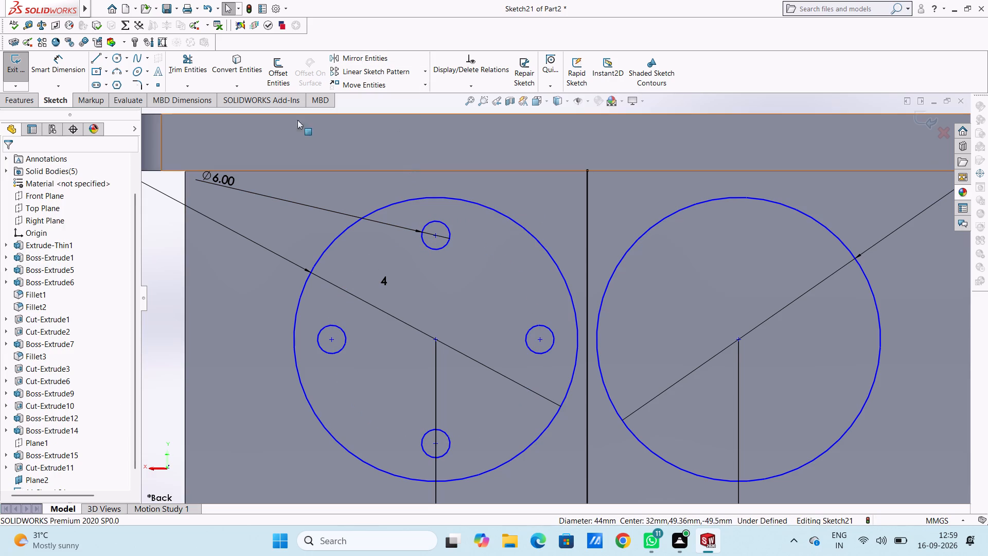
# Draw a circle of 14 mm radius concentric with the left-hand 60 mm circle.
pyautogui.click(122, 62)
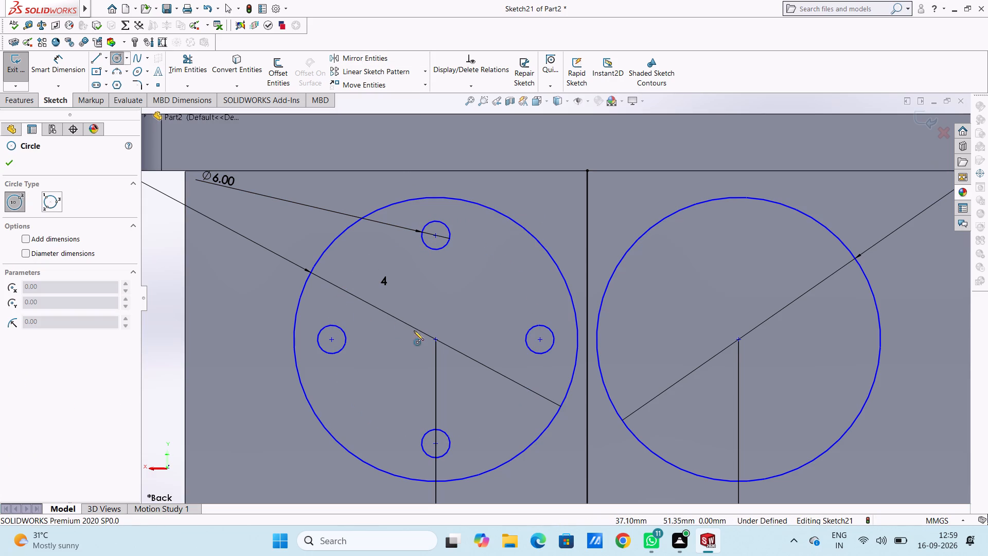
pyautogui.click(436, 339)
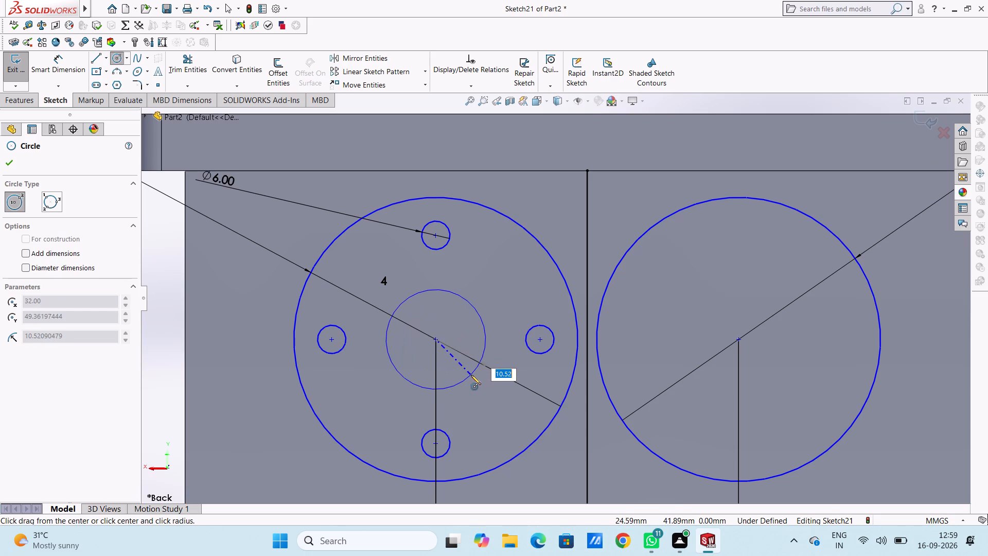
pyautogui.write('14')
pyautogui.press('Return')
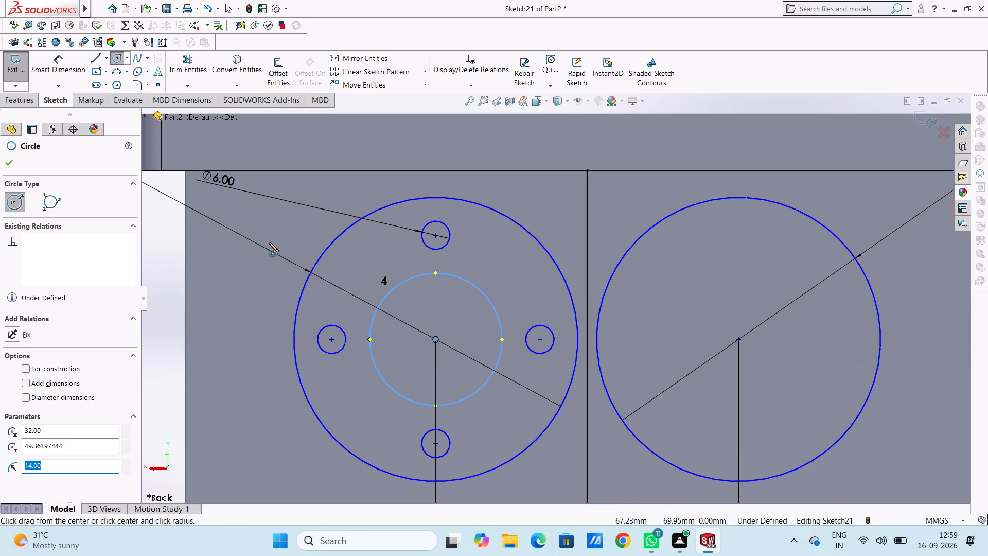
# Dimension the diameter of the inner circle between the four bolt-hole circles.
pyautogui.click(61, 61)
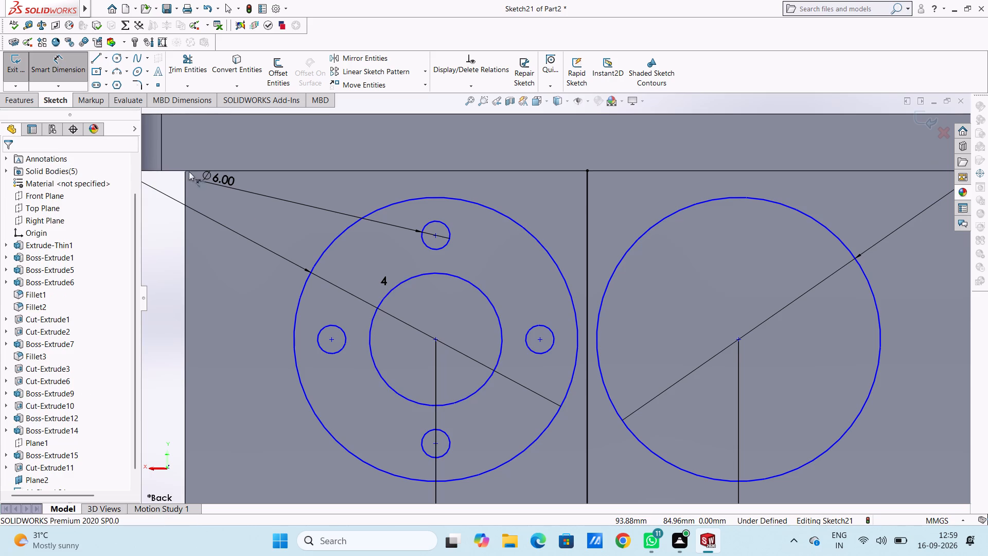
pyautogui.click(394, 287)
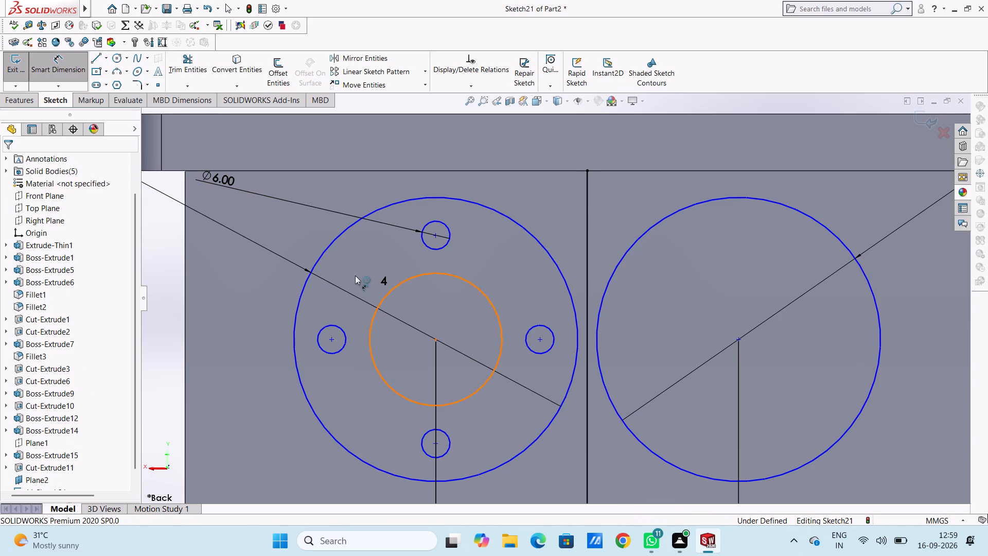
pyautogui.click(174, 230)
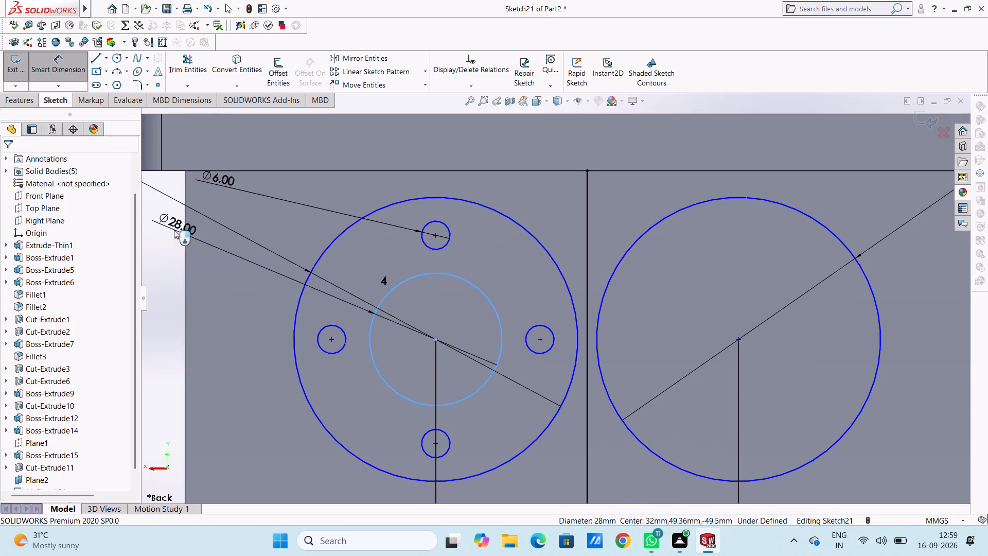
pyautogui.click(130, 212)
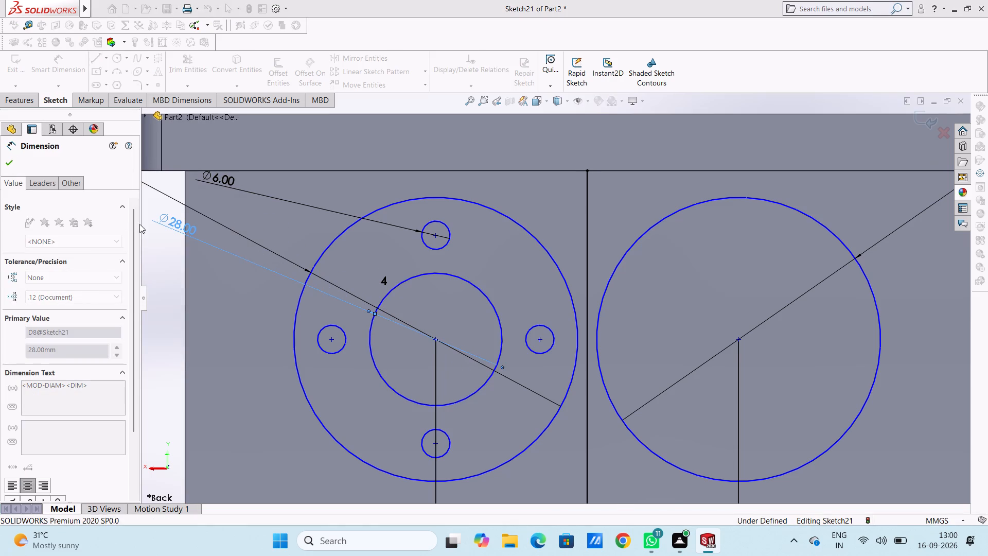
pyautogui.click(160, 255)
pyautogui.scroll(3, 324, 303)
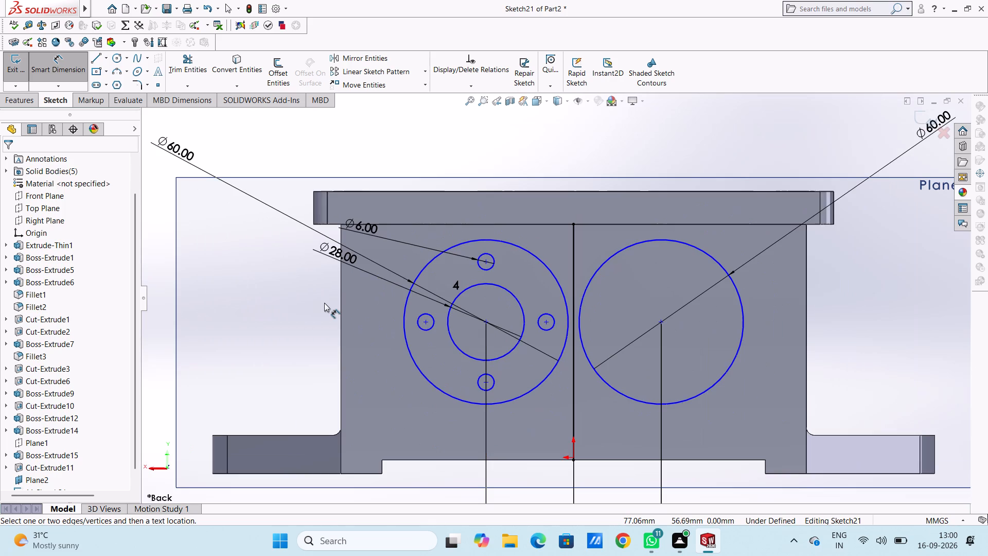
pyautogui.press('Escape')
pyautogui.press('Escape')
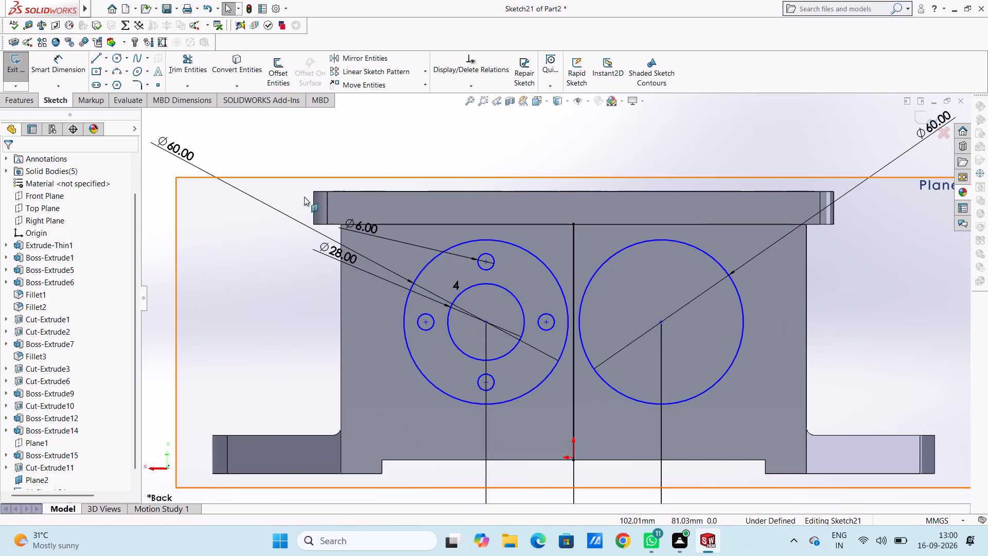
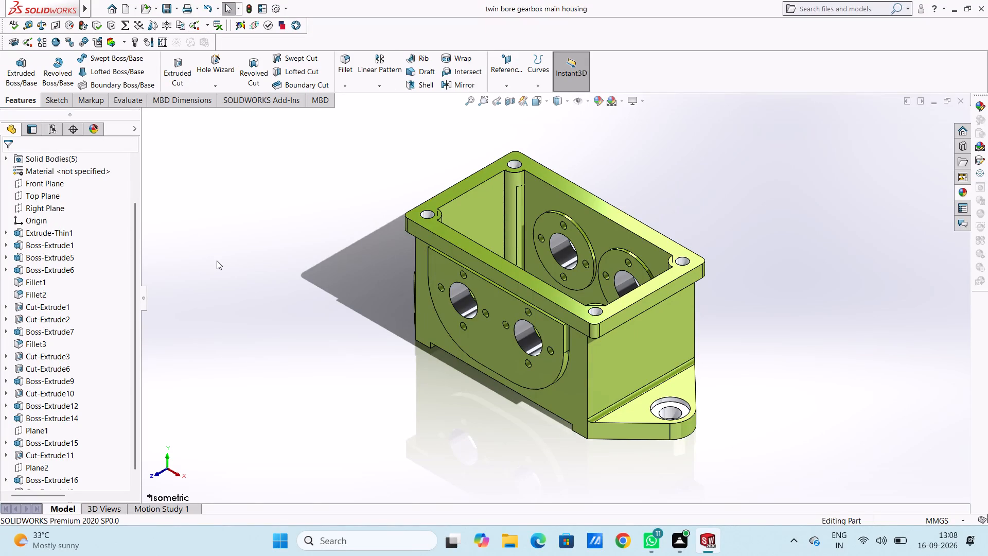
# Inspect the finished housing in the front, back, left, right and top views, ending in the isometric view.
pyautogui.hotkey('ctrl', '1')
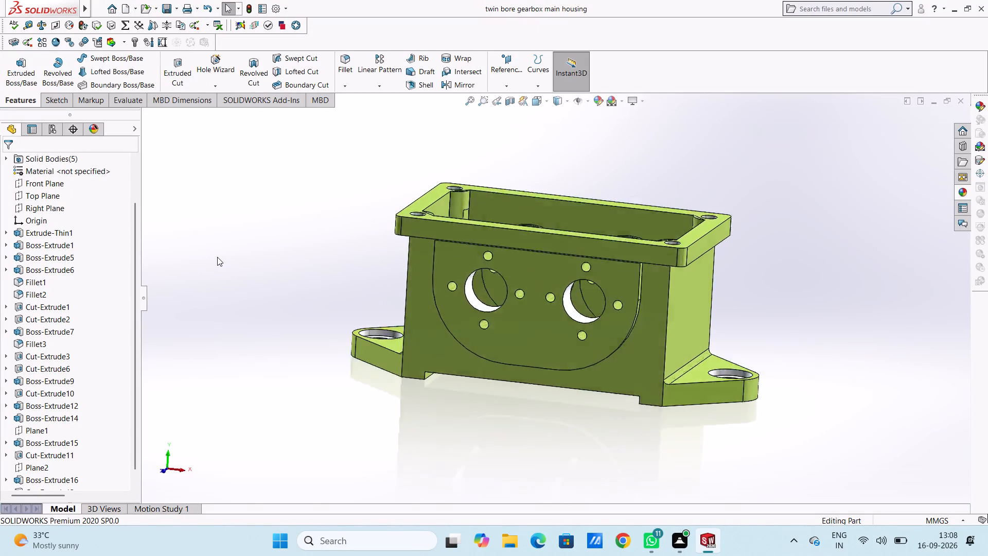
pyautogui.hotkey('ctrl', '2')
pyautogui.hotkey('ctrl', '3')
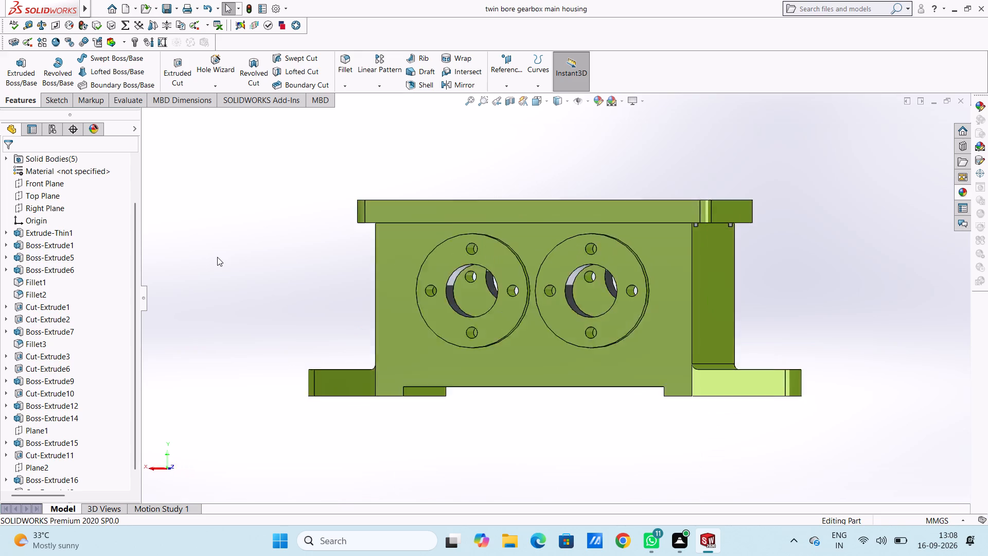
pyautogui.hotkey('ctrl', '4')
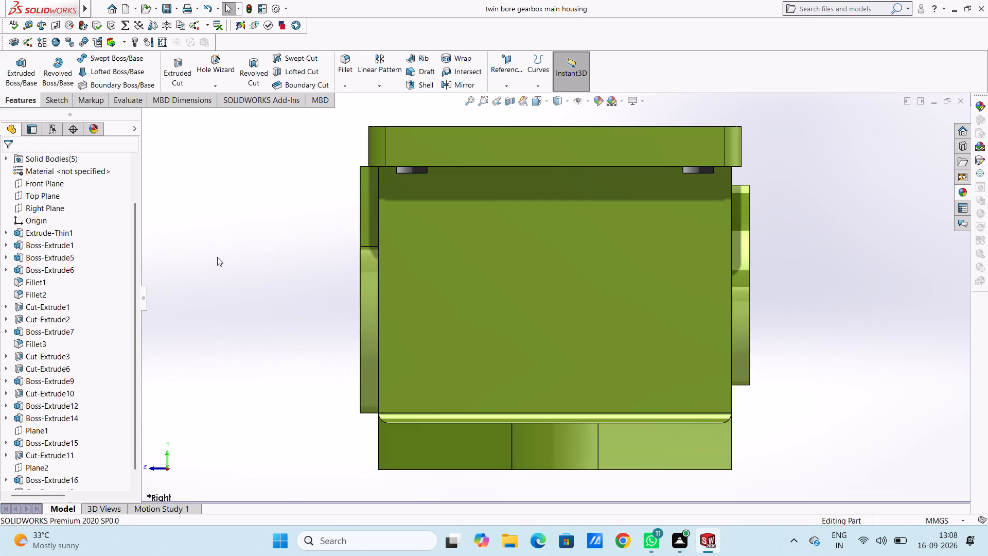
pyautogui.hotkey('ctrl', '5')
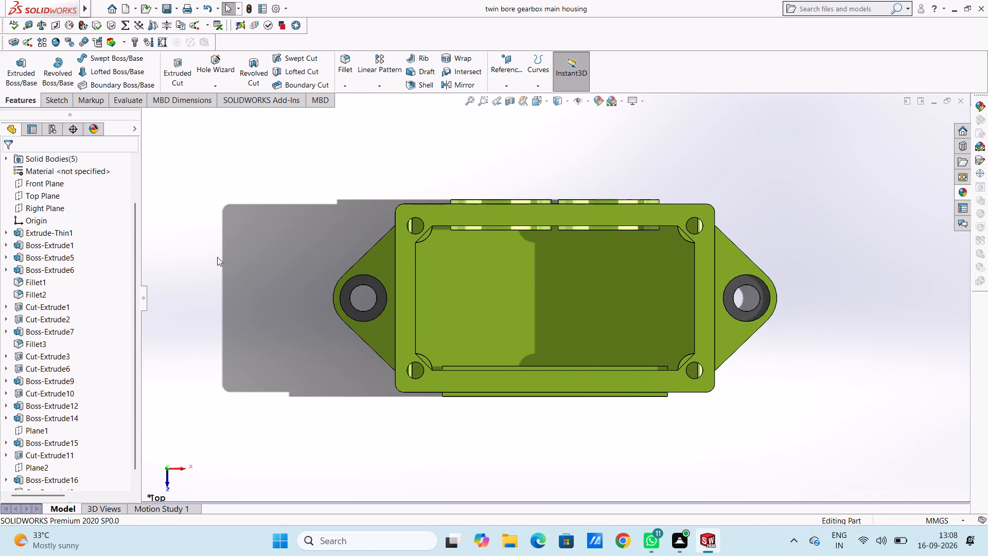
pyautogui.hotkey('ctrl', '7')
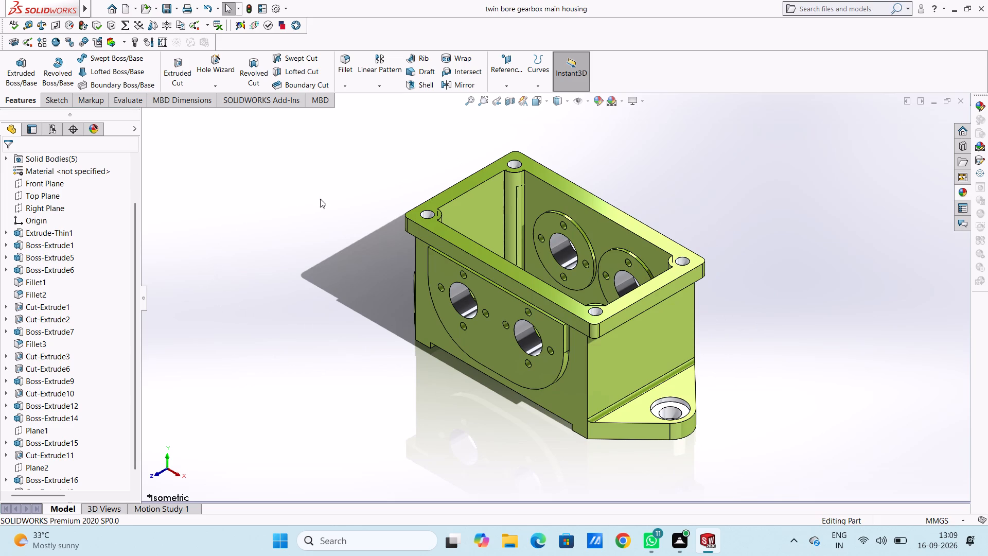
# Save the housing as an Adobe PDF named "twin bore gearbox main housing" in the Documents folder.
pyautogui.click(175, 9)
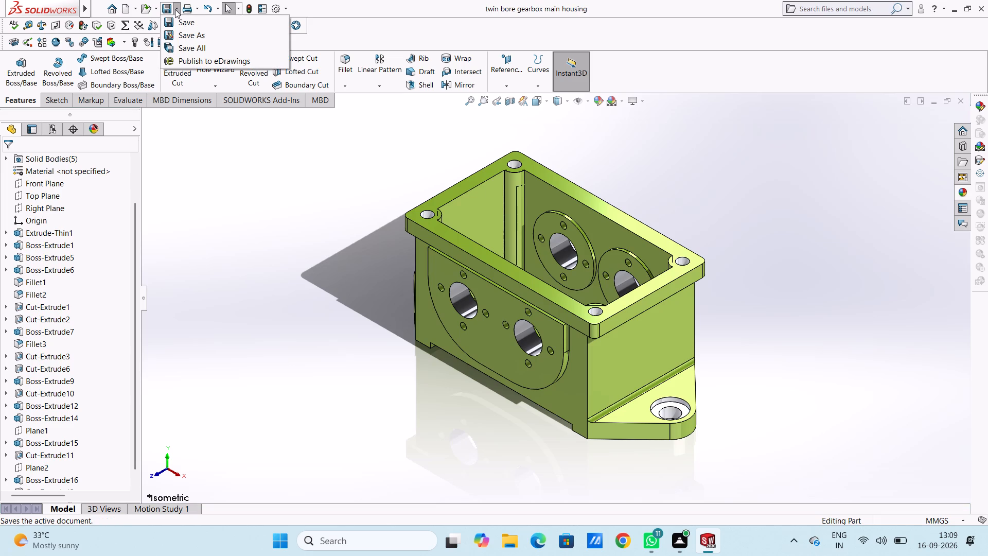
pyautogui.click(177, 36)
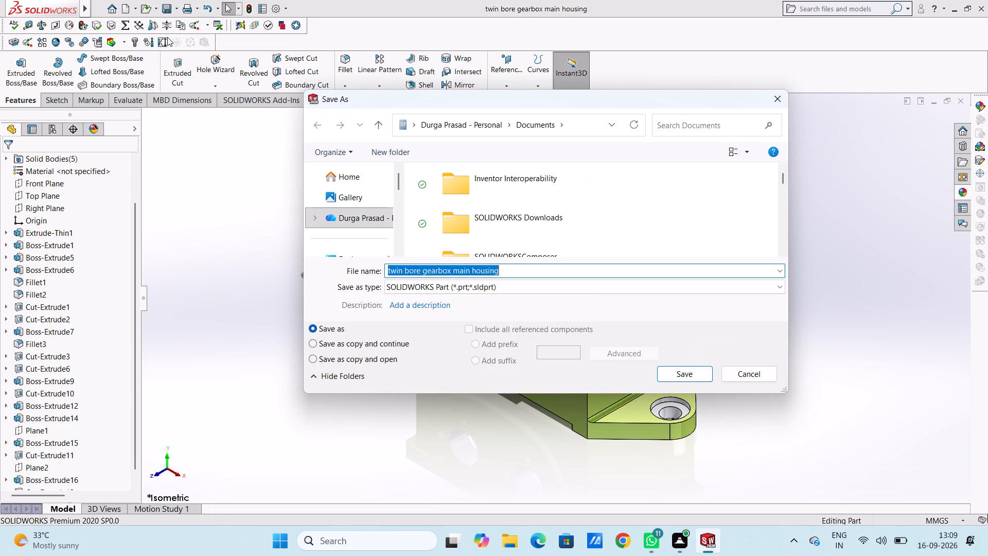
pyautogui.click(553, 288)
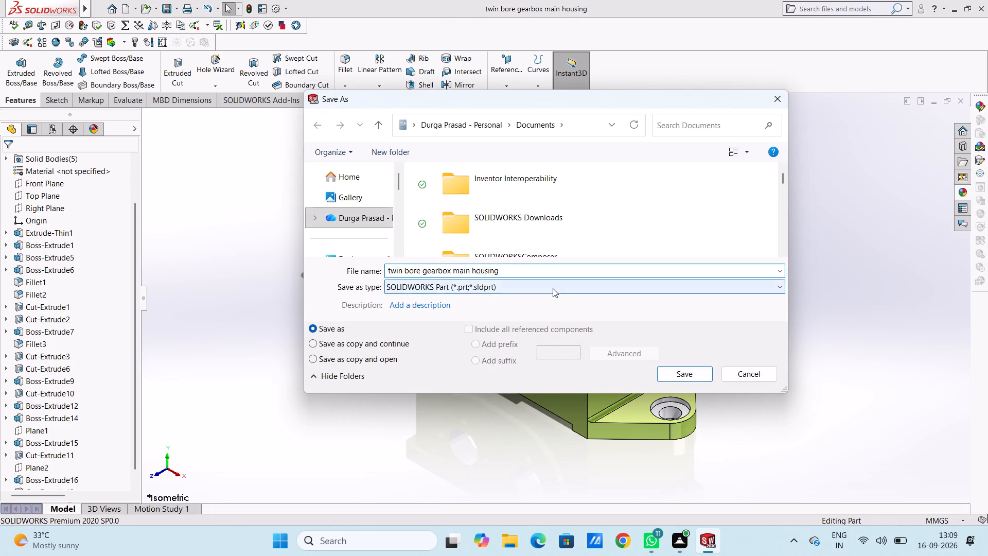
pyautogui.click(523, 80)
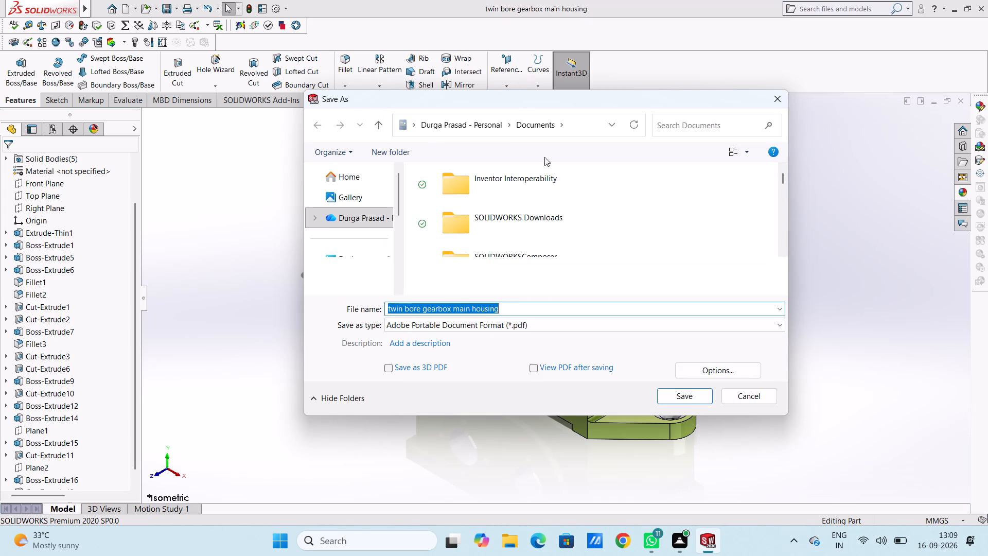
pyautogui.click(674, 399)
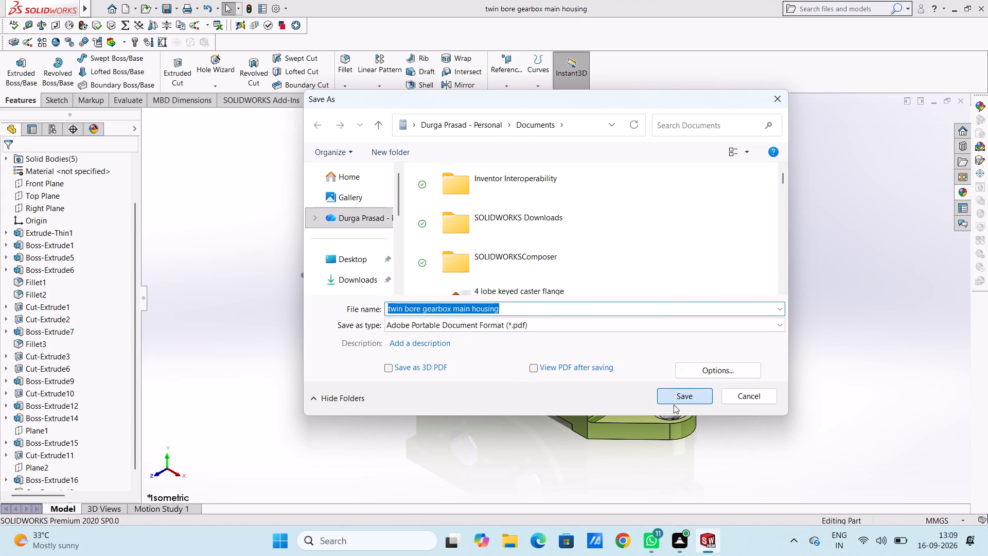